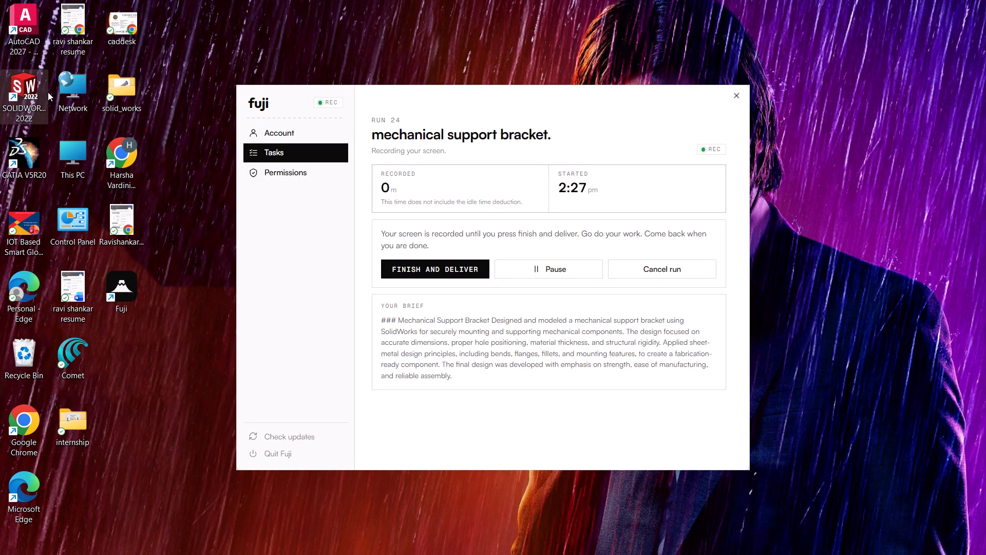
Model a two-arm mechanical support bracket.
Launch SOLIDWORKS, create a new part document and dismiss the Resource Monitor notifications.
{"action": "double_click", "coordinate": [21, 90]}
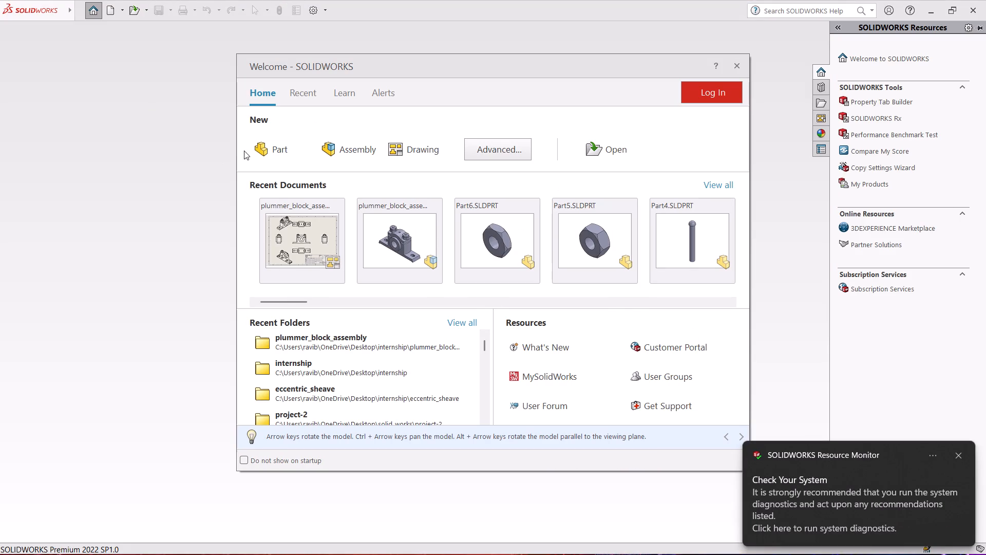
{"action": "left_click", "coordinate": [267, 149]}
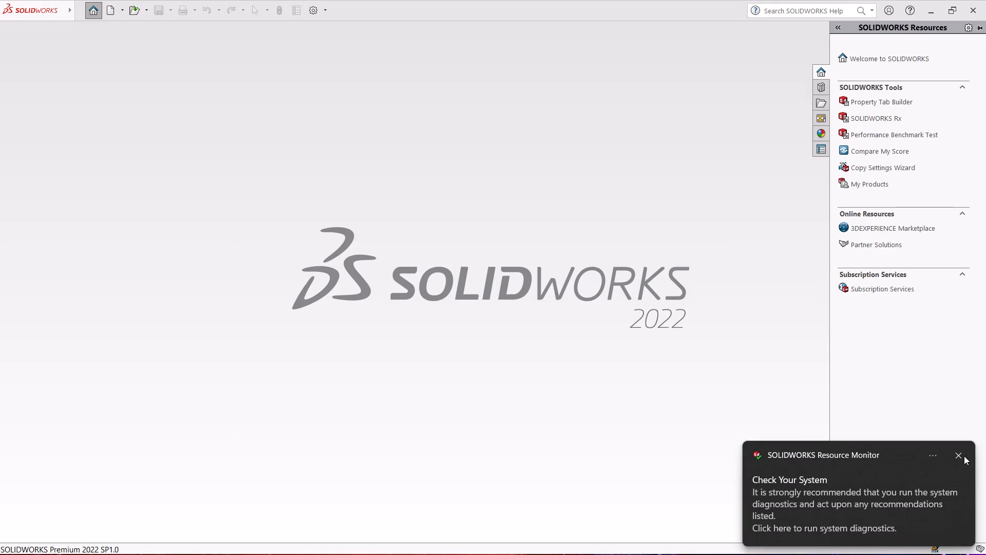
{"action": "left_click", "coordinate": [954, 453]}
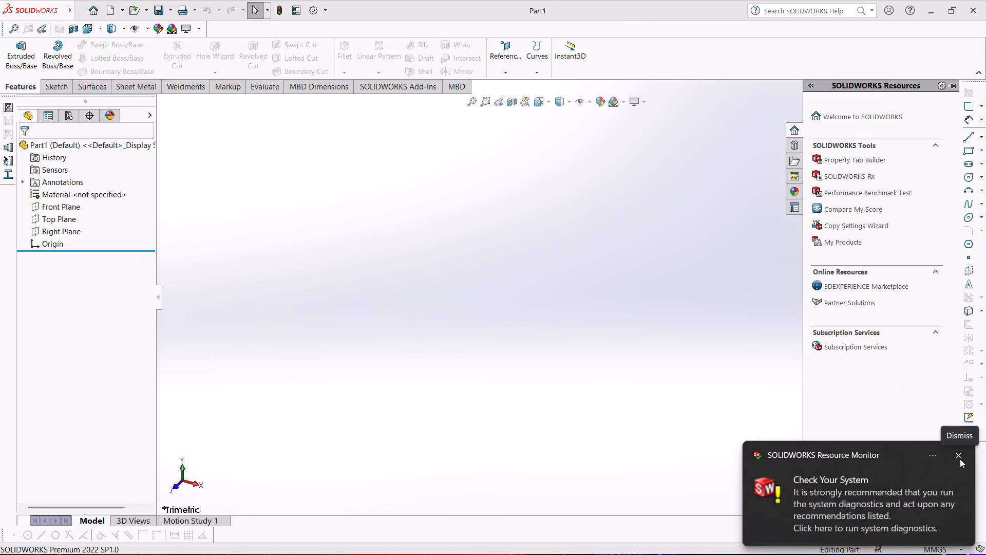
{"action": "left_click", "coordinate": [960, 459]}
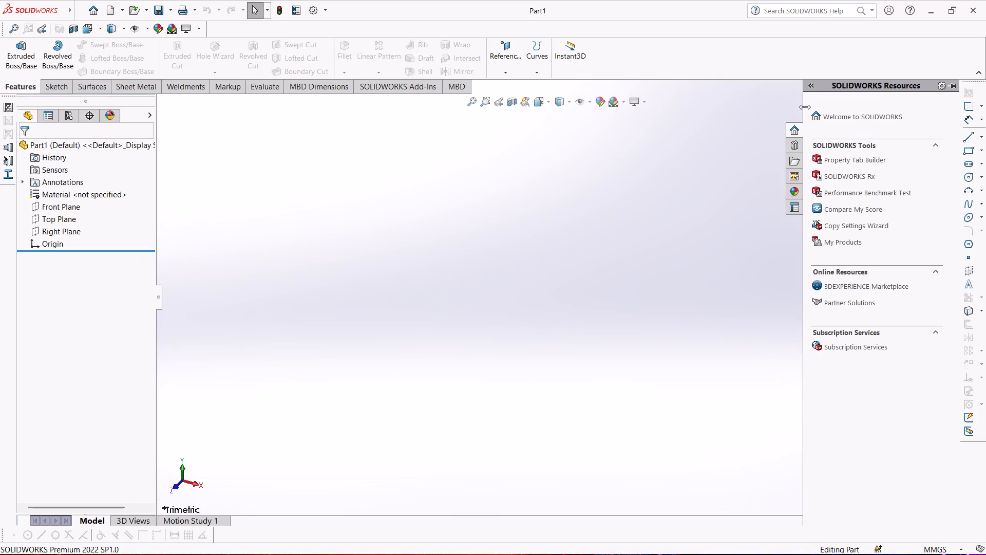
Collapse the SOLIDWORKS Resources pane to enlarge the graphics area.
{"action": "left_click_drag", "start_coordinate": [805, 107], "coordinate": [959, 126]}
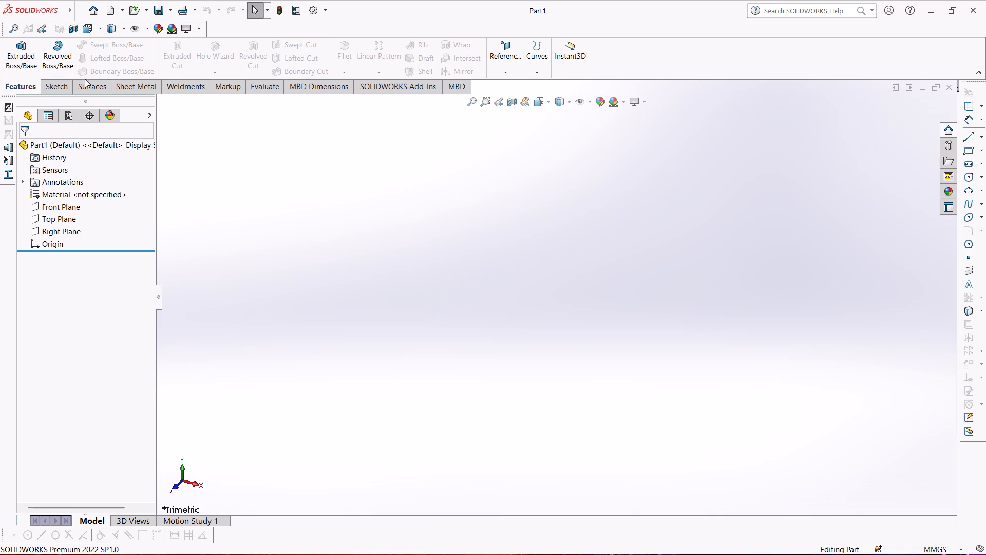
Start a new sketch on the Front Plane.
{"action": "left_click", "coordinate": [54, 86]}
{"action": "left_click", "coordinate": [18, 52]}
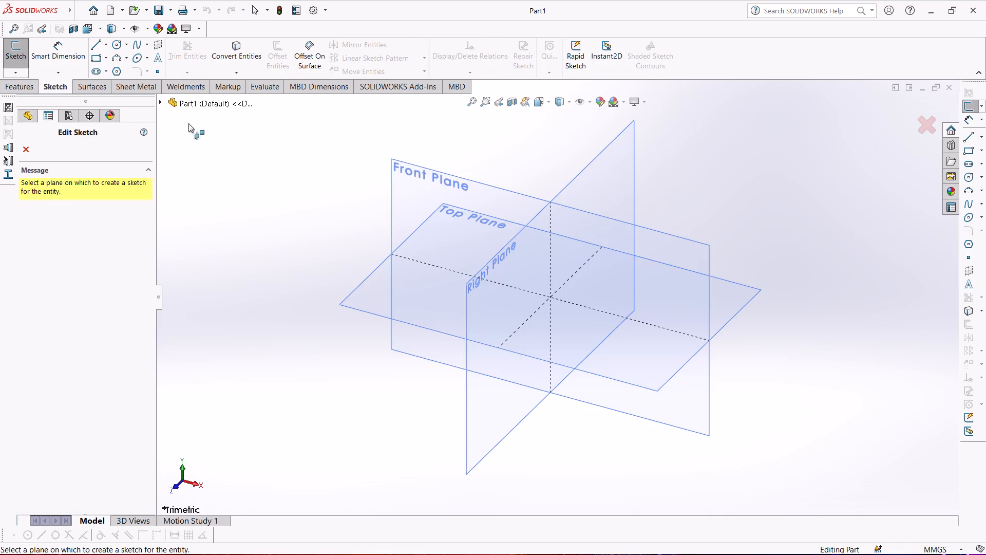
{"action": "left_click", "coordinate": [438, 186]}
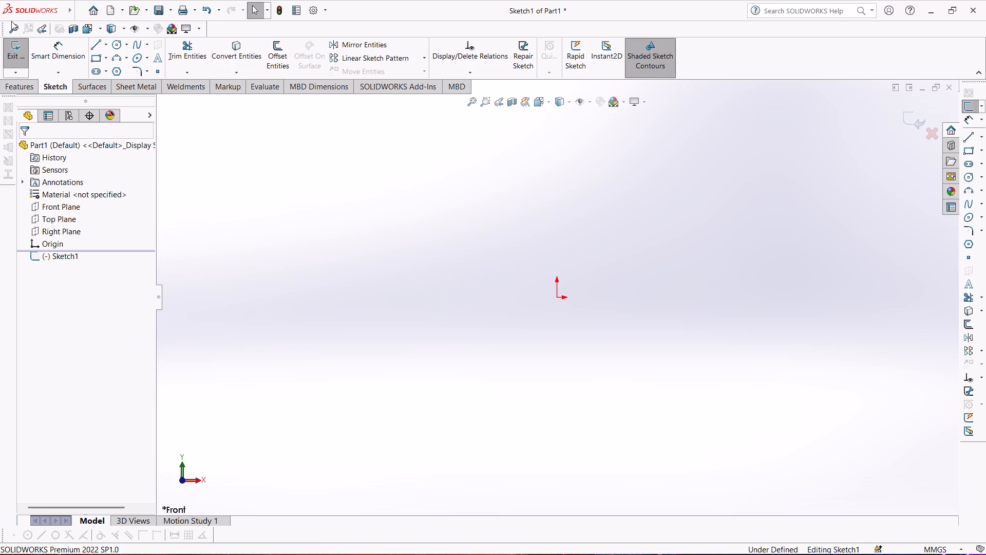
Move the View toolbar away from above the ribbon and dock it vertically beneath the Sketch toolbar.
{"action": "left_click_drag", "start_coordinate": [4, 24], "coordinate": [248, 66]}
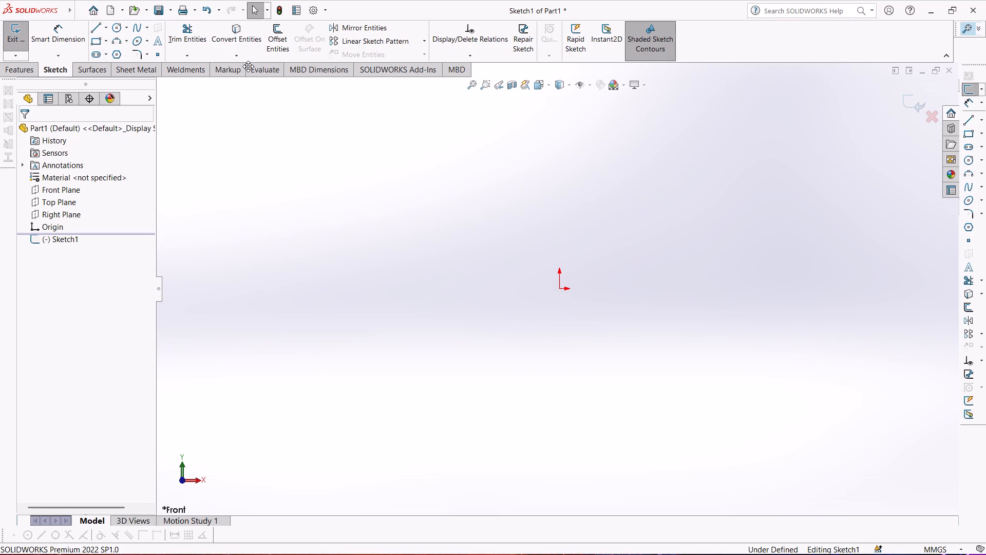
{"action": "left_click_drag", "start_coordinate": [248, 66], "coordinate": [357, 4]}
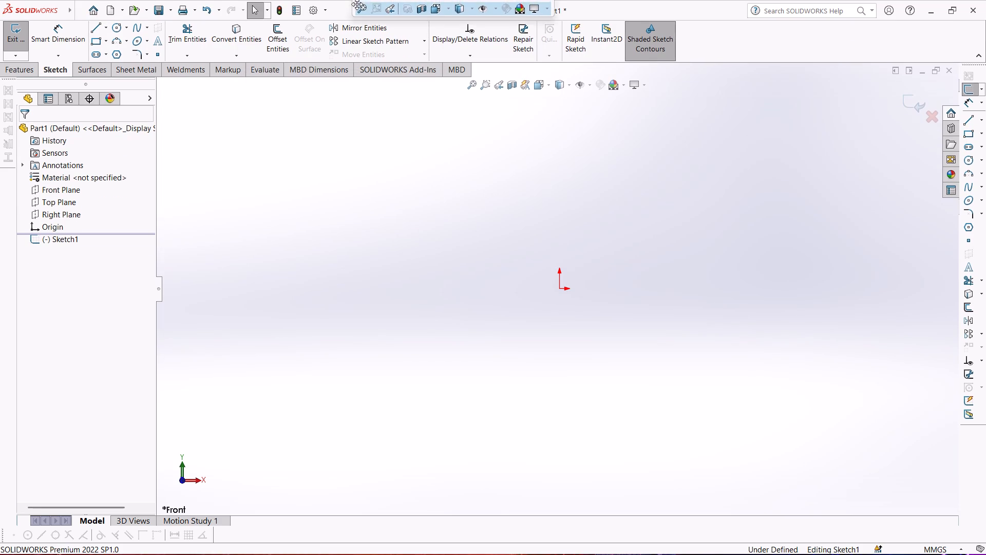
{"action": "left_click_drag", "start_coordinate": [357, 4], "coordinate": [375, 63]}
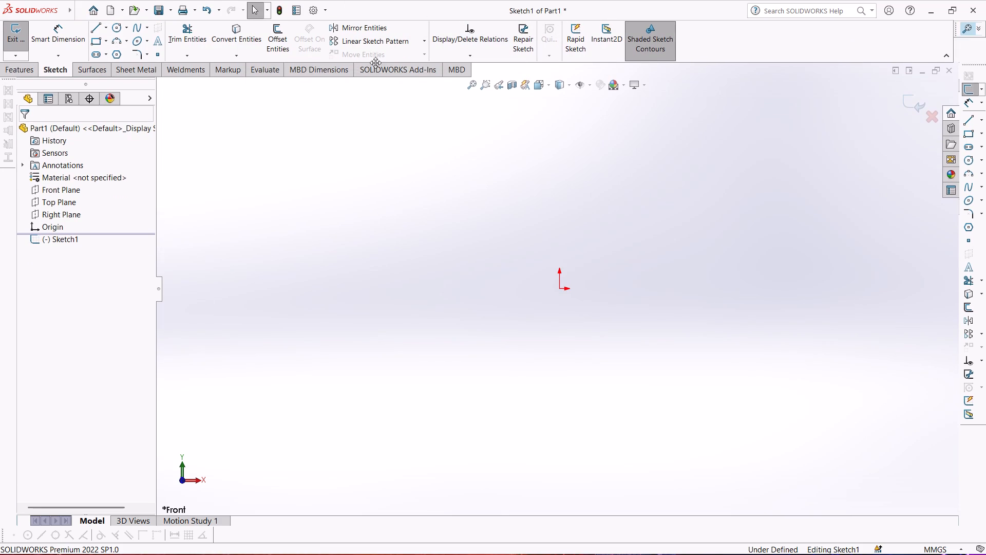
{"action": "left_click_drag", "start_coordinate": [375, 63], "coordinate": [799, 143]}
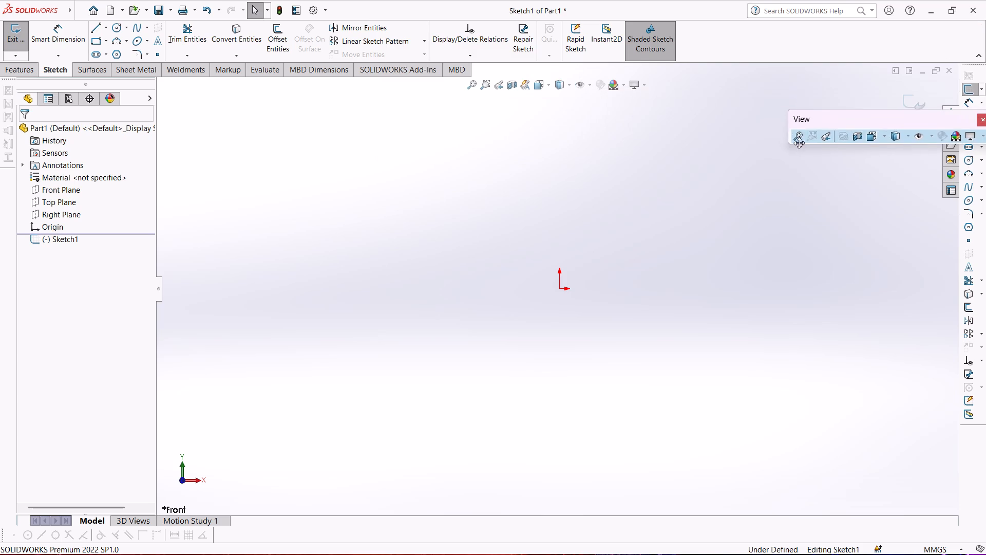
{"action": "left_click_drag", "start_coordinate": [799, 143], "coordinate": [910, 276]}
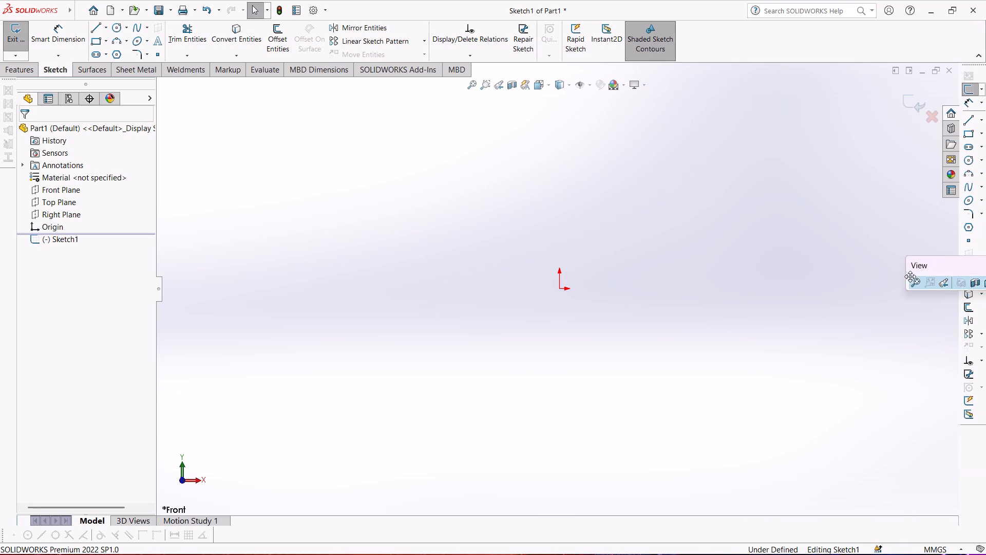
{"action": "left_click_drag", "start_coordinate": [910, 276], "coordinate": [965, 452]}
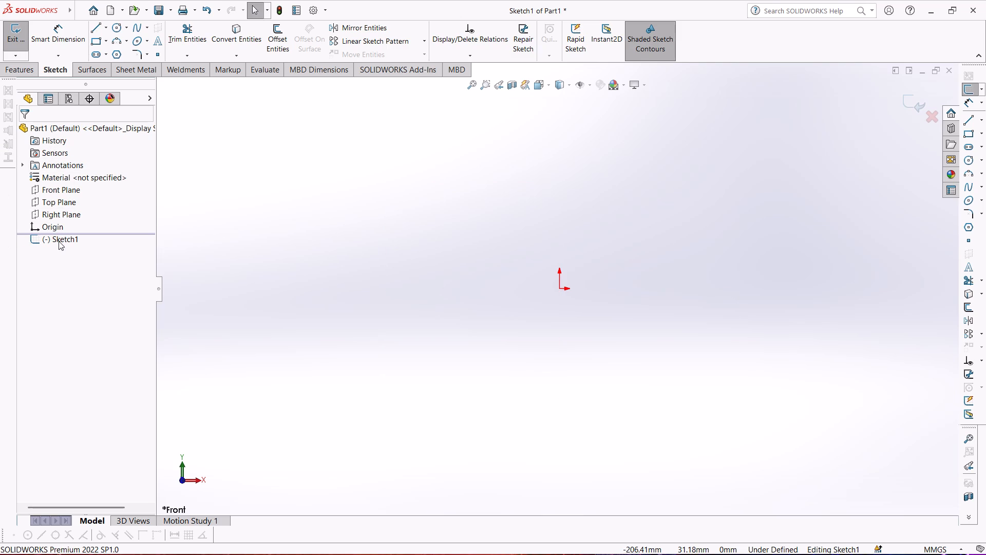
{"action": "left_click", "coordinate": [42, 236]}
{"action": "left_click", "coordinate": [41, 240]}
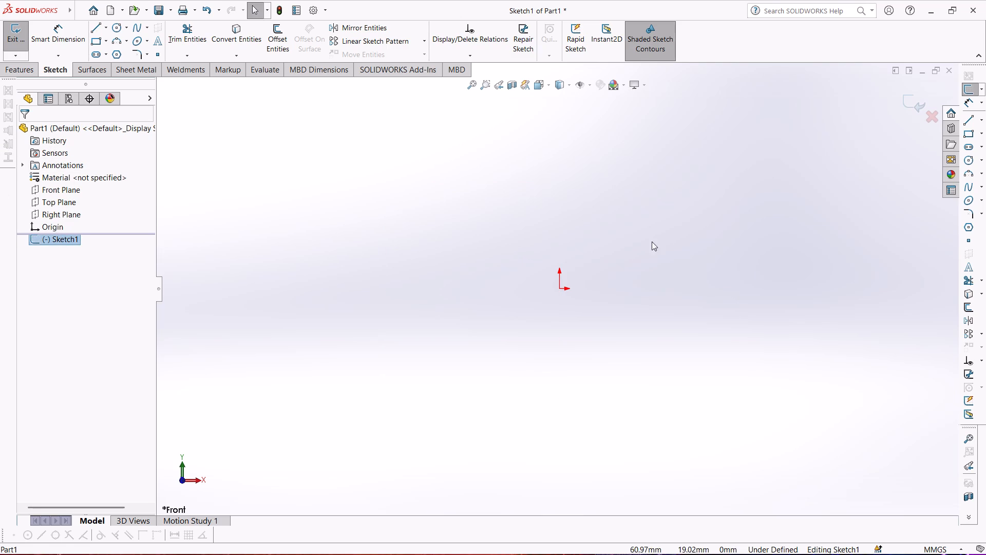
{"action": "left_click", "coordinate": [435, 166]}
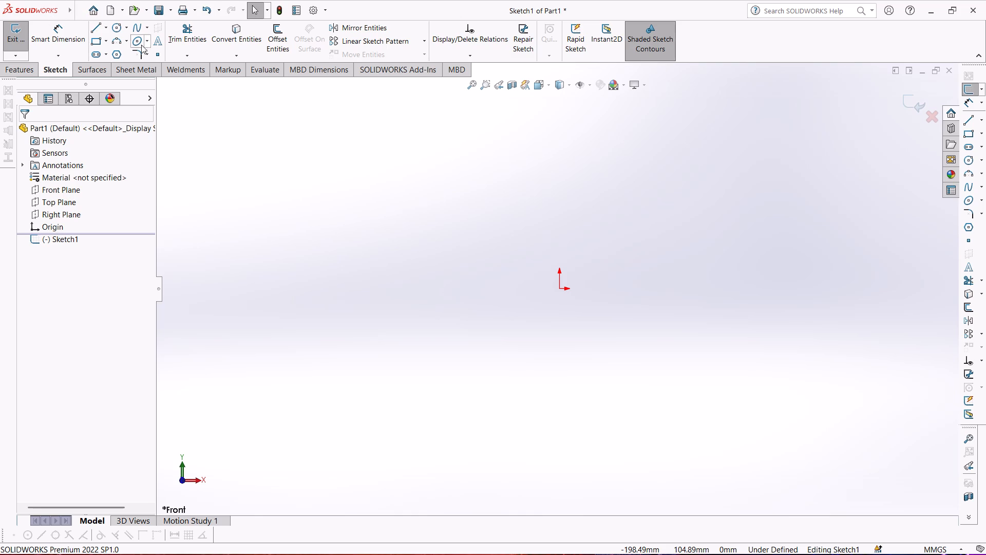
Sketch a center rectangle about 91 by 39 mm, centred on the origin.
{"action": "left_click", "coordinate": [109, 41]}
{"action": "left_click", "coordinate": [115, 65]}
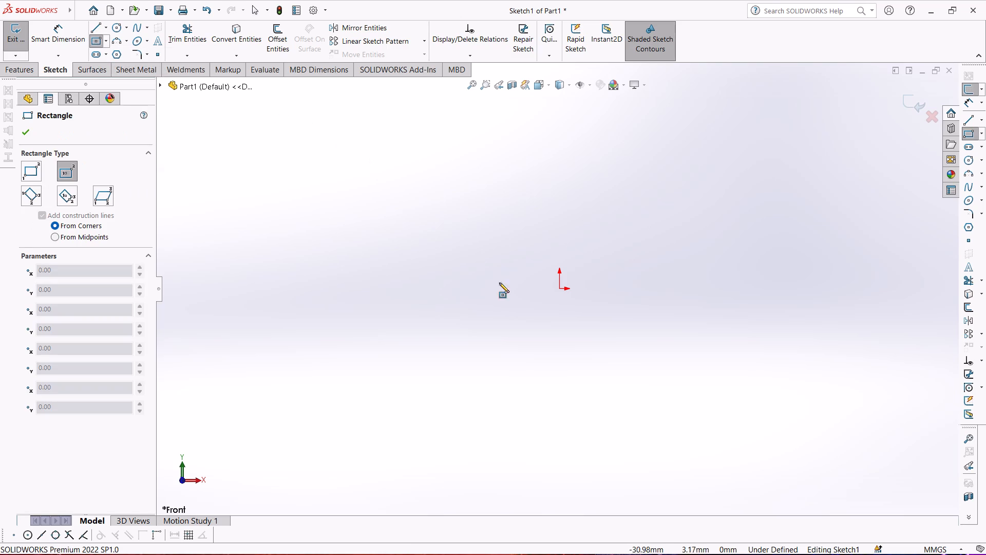
{"action": "left_click", "coordinate": [557, 289]}
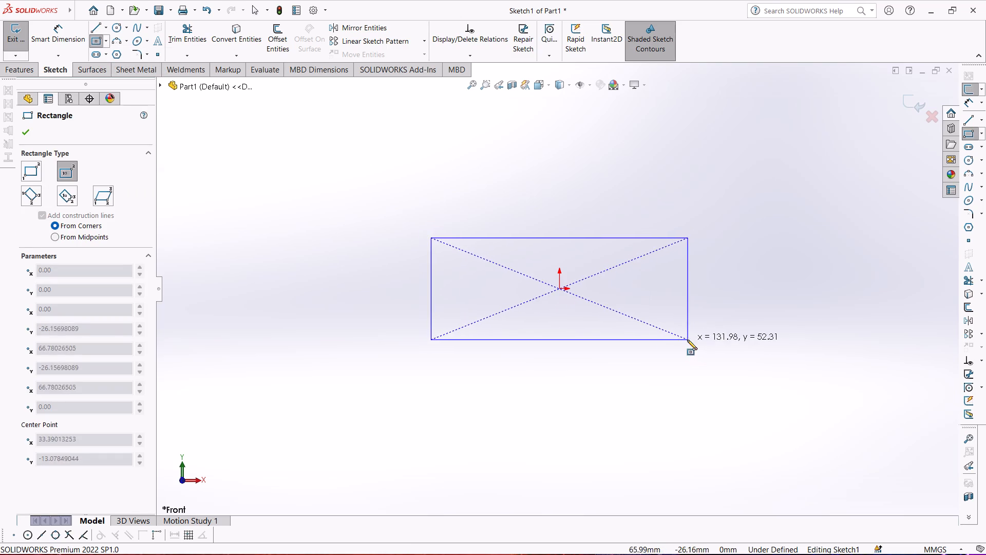
{"action": "left_click", "coordinate": [648, 327]}
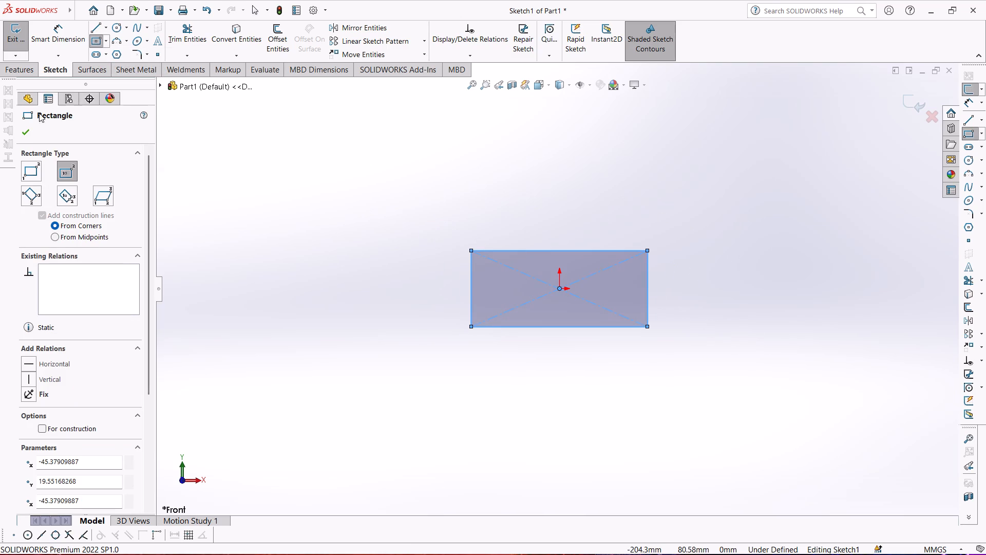
{"action": "left_click", "coordinate": [31, 135]}
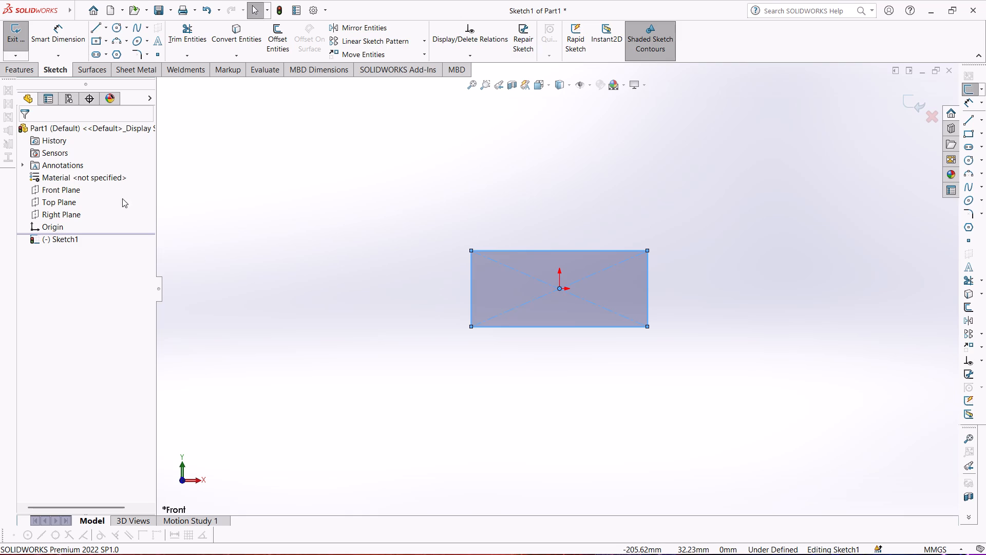
Dimension the rectangle's bottom edge and set its width to 26 mm.
{"action": "left_click", "coordinate": [54, 37]}
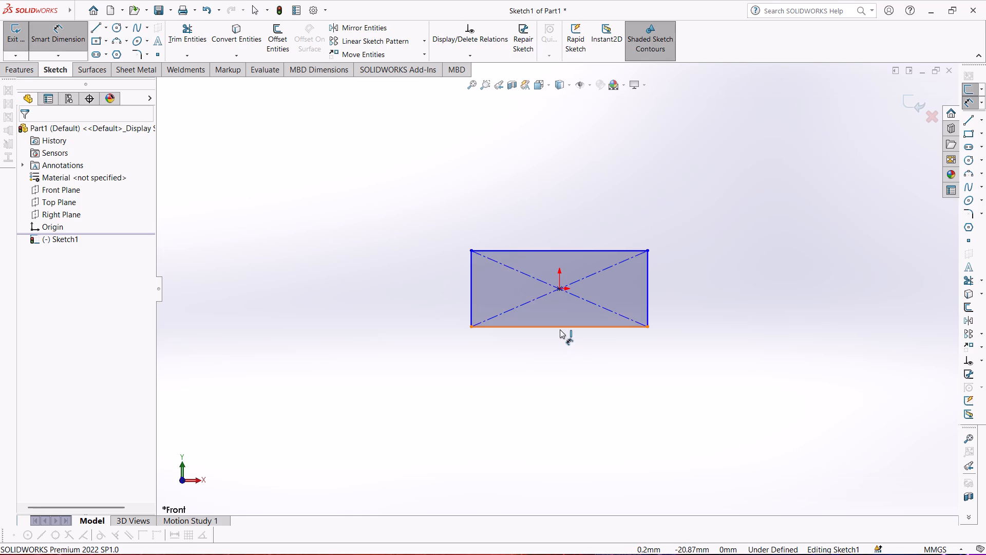
{"action": "left_click_drag", "start_coordinate": [560, 329], "coordinate": [565, 386]}
{"action": "left_click", "coordinate": [565, 386]}
{"action": "type", "text": "26"}
{"action": "key", "text": "Return"}
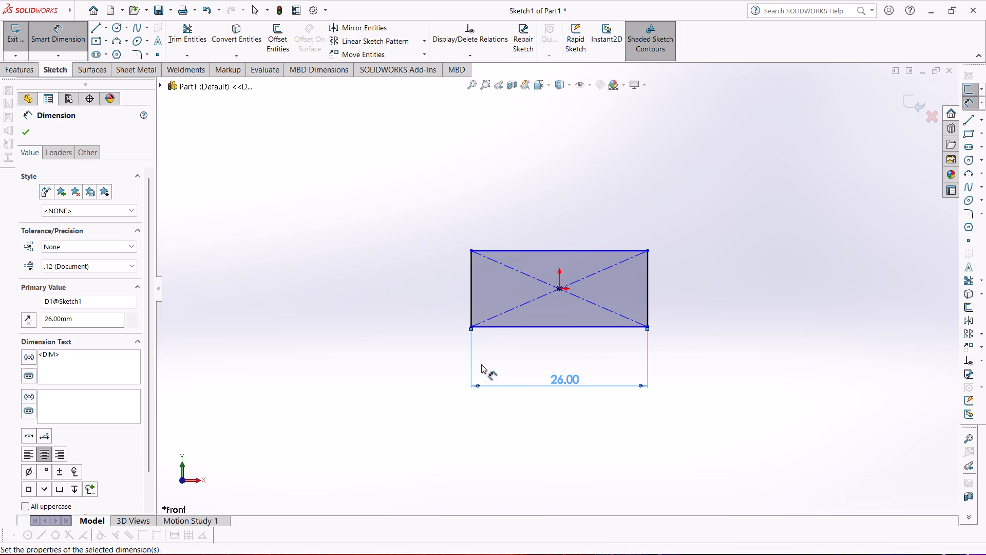
Sketch a second, wider center rectangle about 92 by 11 mm from the origin, level with the first rectangle's edges.
{"action": "left_click", "coordinate": [96, 38]}
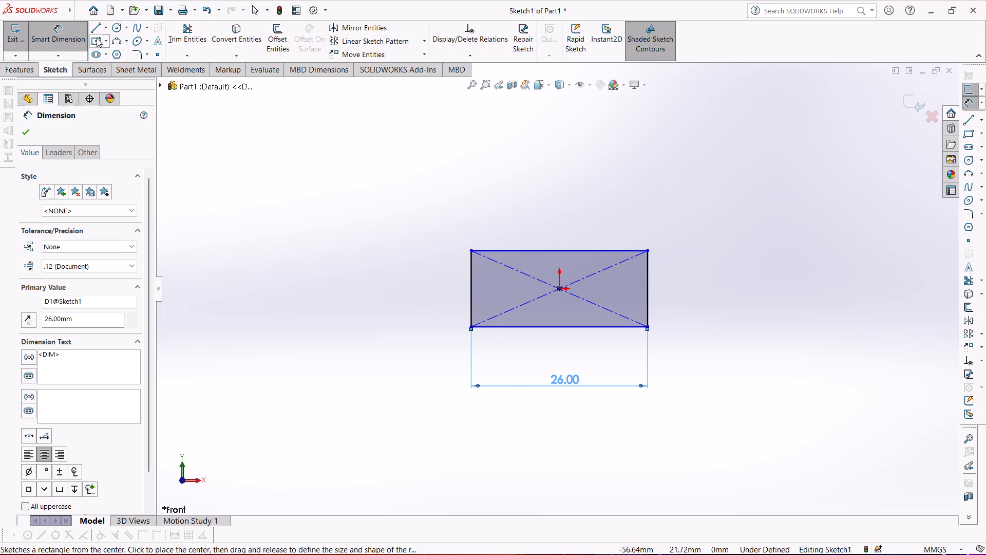
{"action": "left_click", "coordinate": [559, 289]}
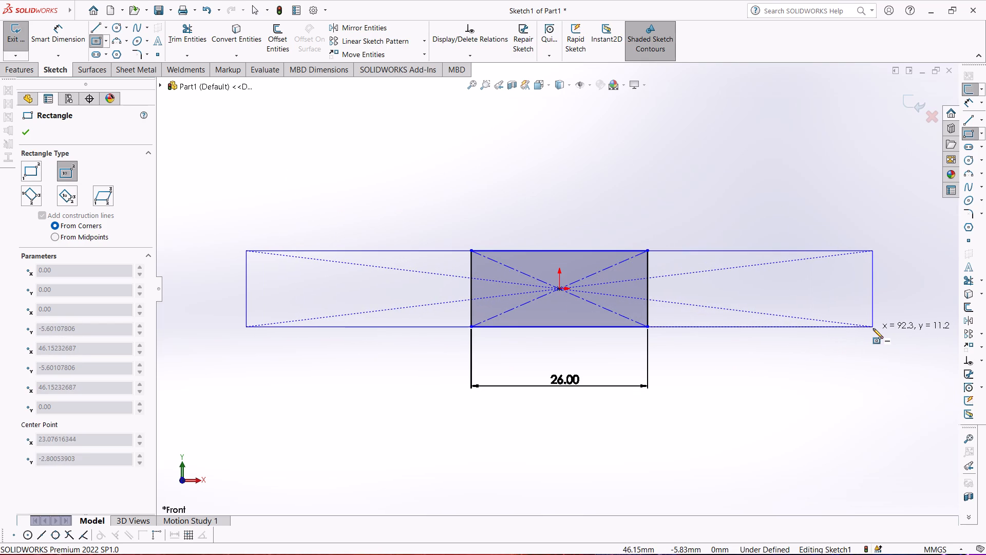
{"action": "left_click", "coordinate": [873, 328]}
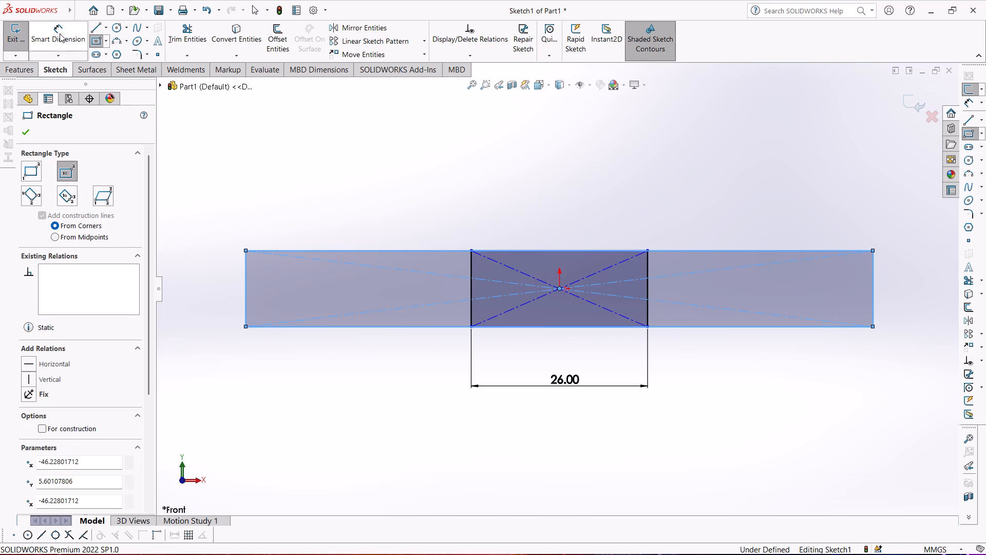
Dimension the distance between the left vertical sides of the inner and outer rectangles as 20 mm.
{"action": "left_click", "coordinate": [60, 33]}
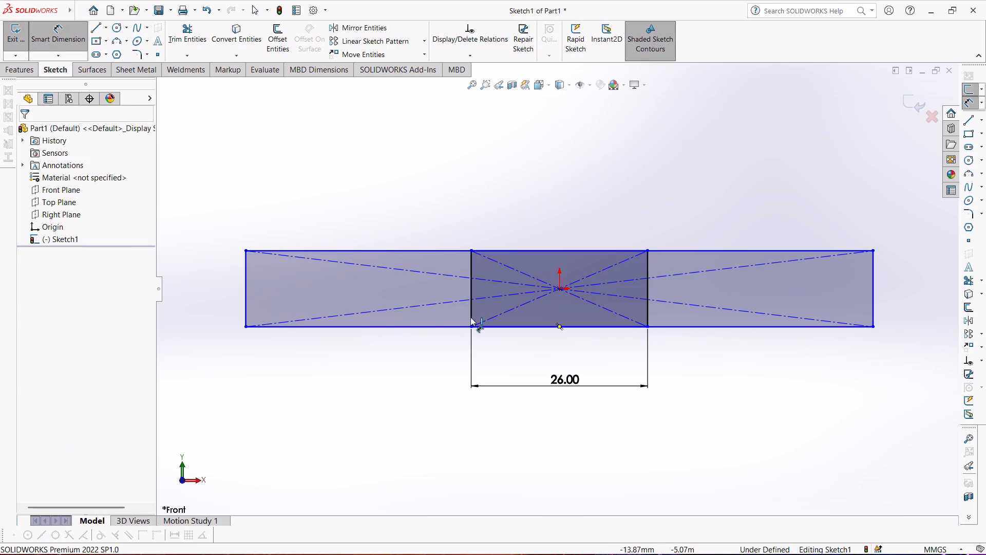
{"action": "left_click", "coordinate": [472, 301]}
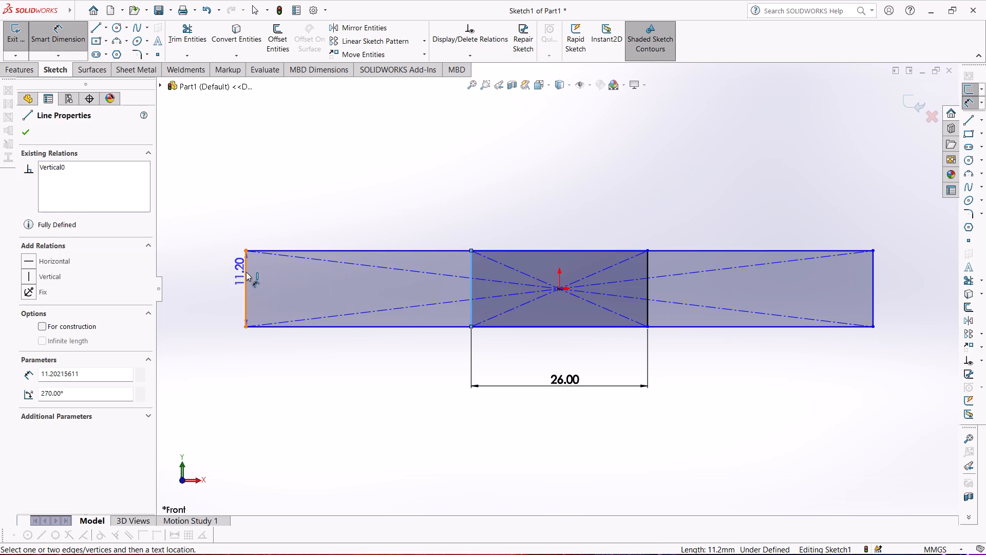
{"action": "left_click", "coordinate": [246, 272]}
{"action": "left_click", "coordinate": [336, 375]}
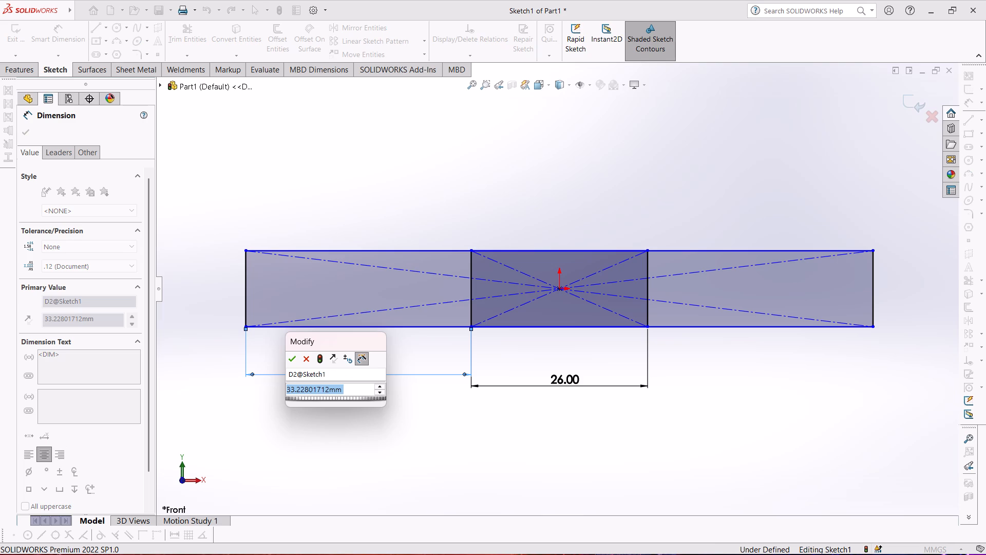
{"action": "type", "text": "20"}
{"action": "key", "text": "Return"}
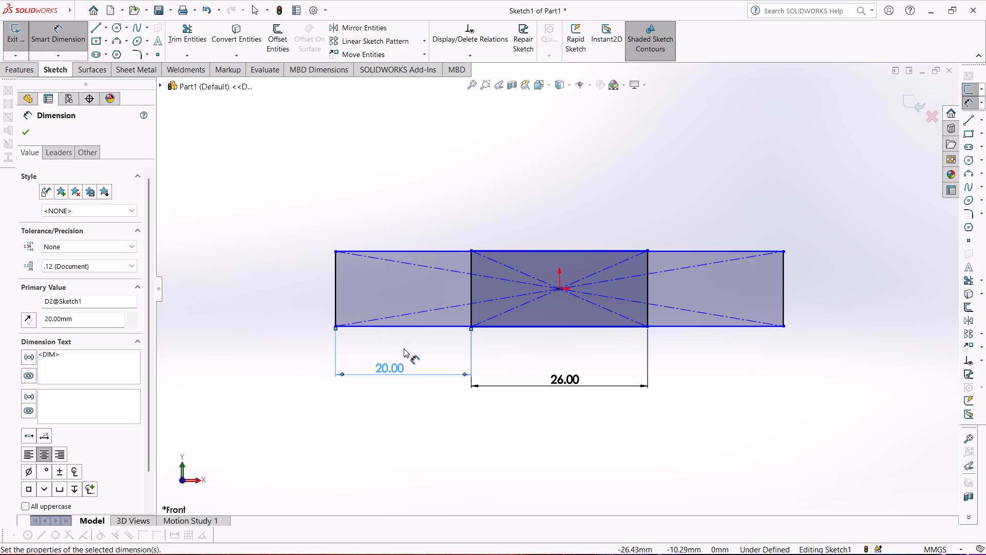
{"action": "left_click", "coordinate": [723, 329]}
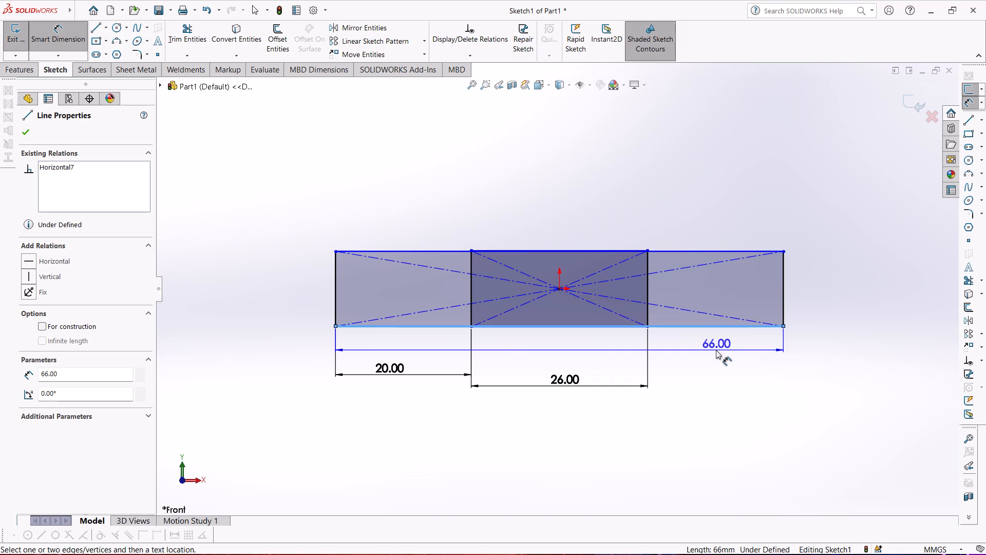
{"action": "key", "text": "Escape"}
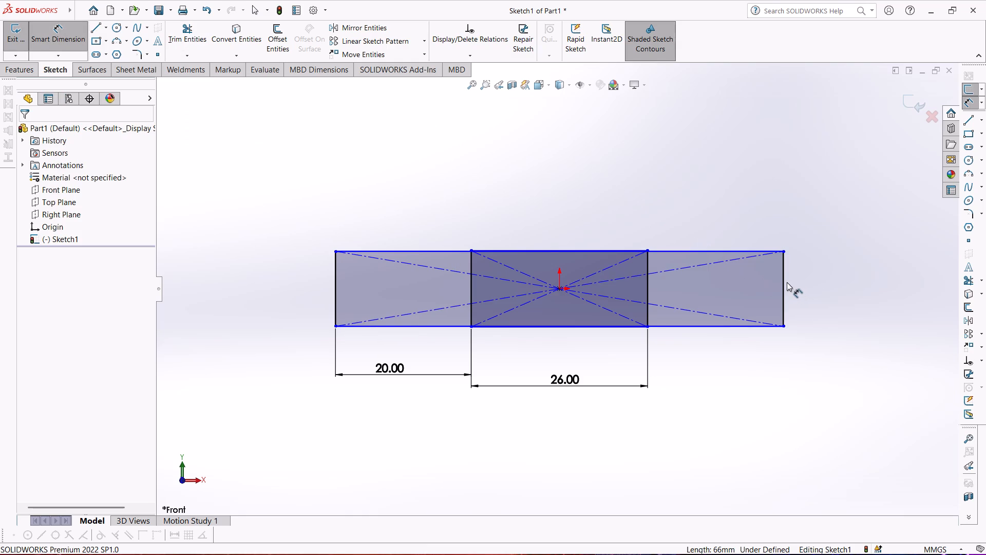
Dimension the height of the outer rectangle along its right vertical side.
{"action": "left_click_drag", "start_coordinate": [784, 277], "coordinate": [795, 280]}
{"action": "left_click", "coordinate": [830, 282]}
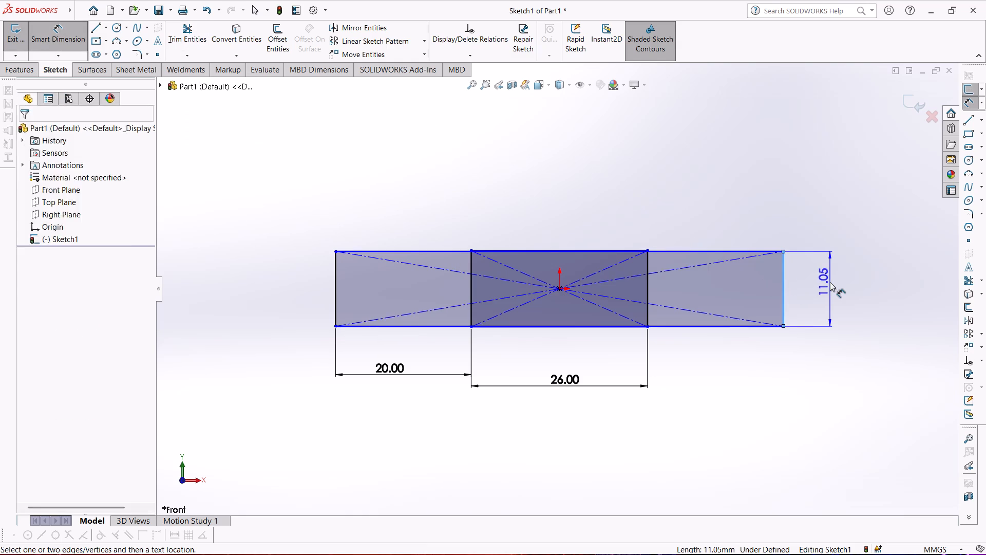
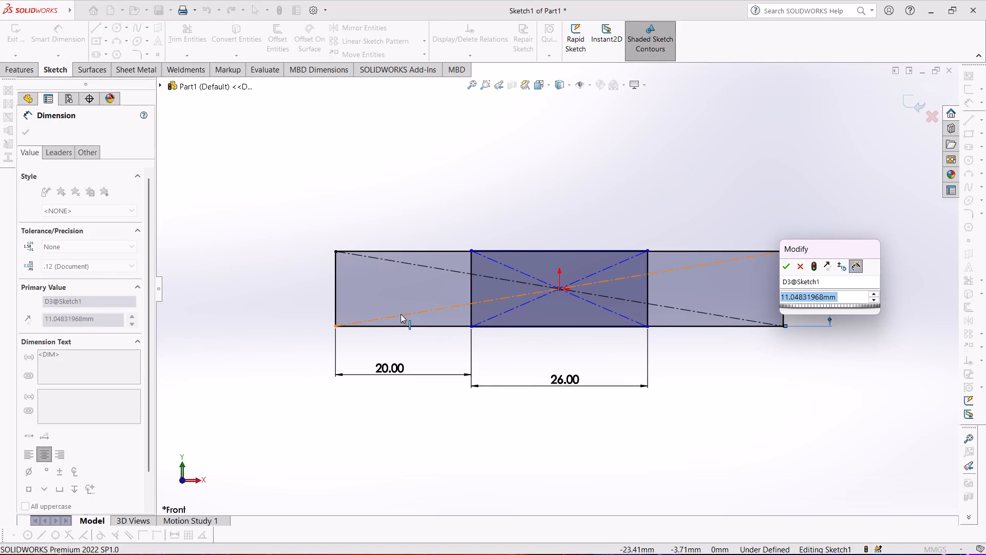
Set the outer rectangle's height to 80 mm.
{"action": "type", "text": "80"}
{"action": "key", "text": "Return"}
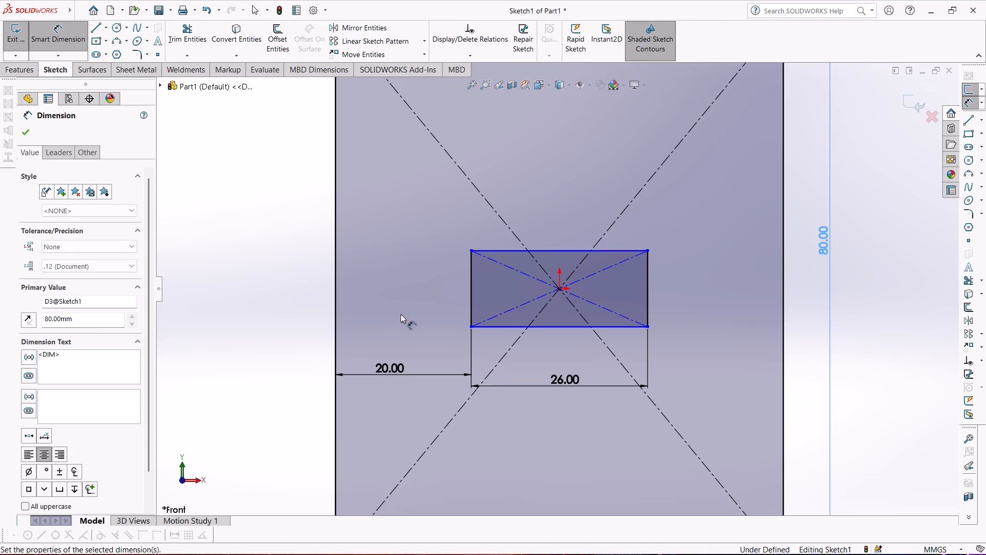
Set the outer rectangle's height dimension to 160 mm.
{"action": "scroll", "coordinate": [541, 282], "scroll_direction": "up", "scroll_amount": 6}
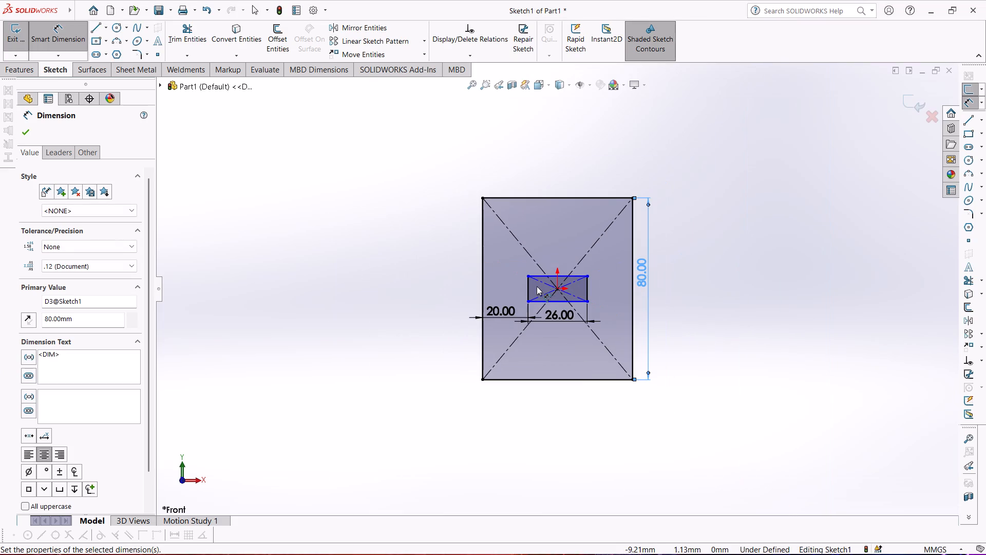
{"action": "scroll", "coordinate": [544, 288], "scroll_direction": "down", "scroll_amount": 5}
{"action": "scroll", "coordinate": [565, 297], "scroll_direction": "up", "scroll_amount": 2}
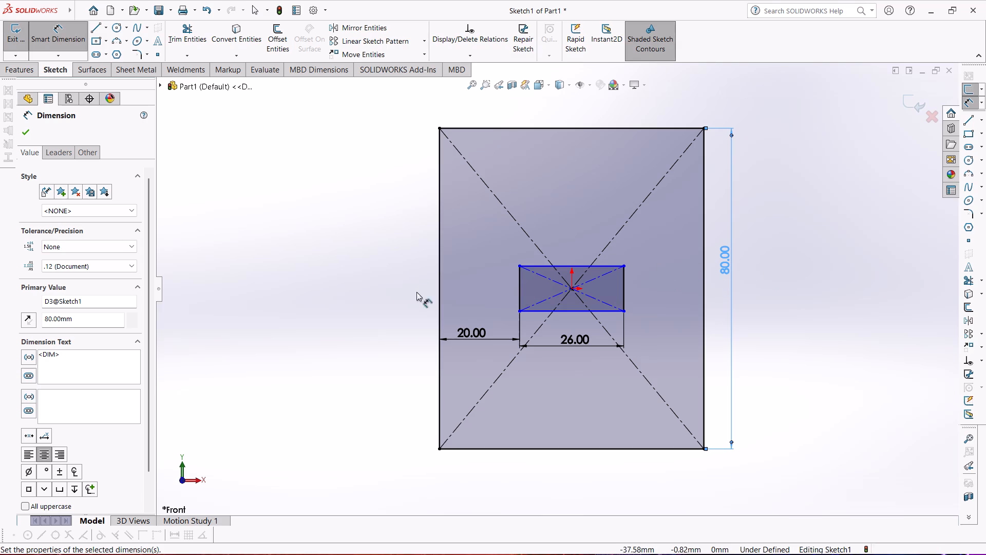
{"action": "double_click", "coordinate": [720, 260]}
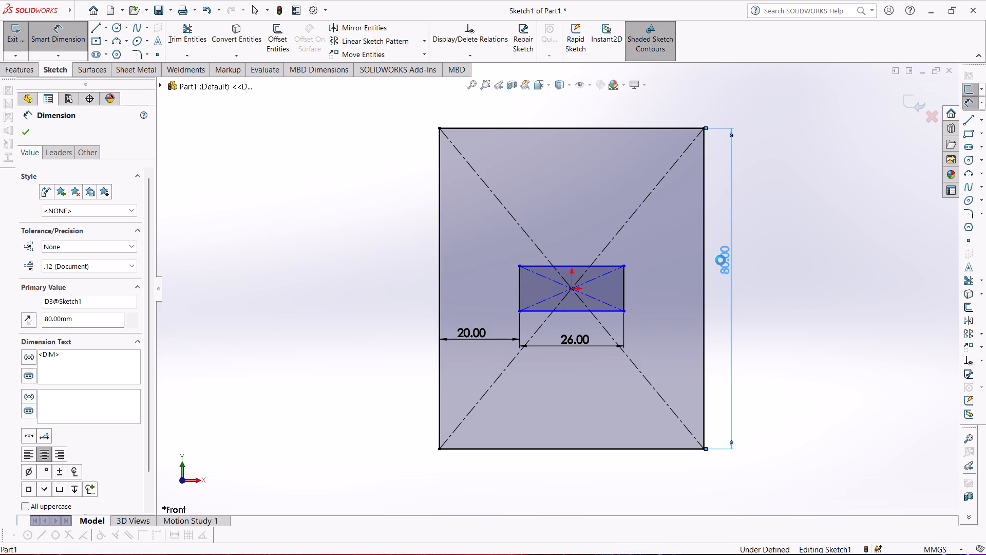
{"action": "type", "text": "160"}
{"action": "key", "text": "Return"}
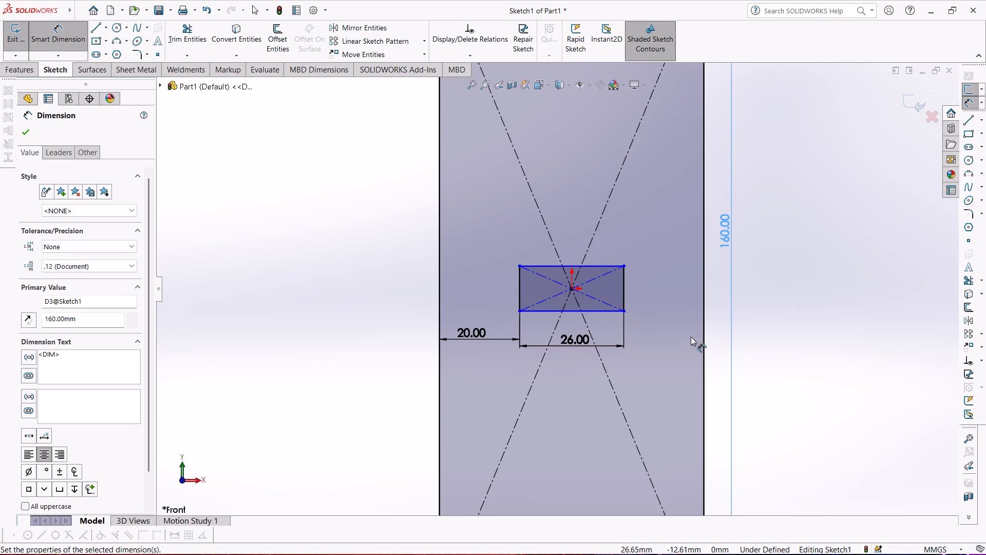
Sketch a horizontal centerline about 215 mm long through the origin, extending past both sides of the outer rectangle.
{"action": "scroll", "coordinate": [662, 303], "scroll_direction": "up", "scroll_amount": 2}
{"action": "scroll", "coordinate": [523, 280], "scroll_direction": "up", "scroll_amount": 2}
{"action": "scroll", "coordinate": [585, 272], "scroll_direction": "down", "scroll_amount": 3}
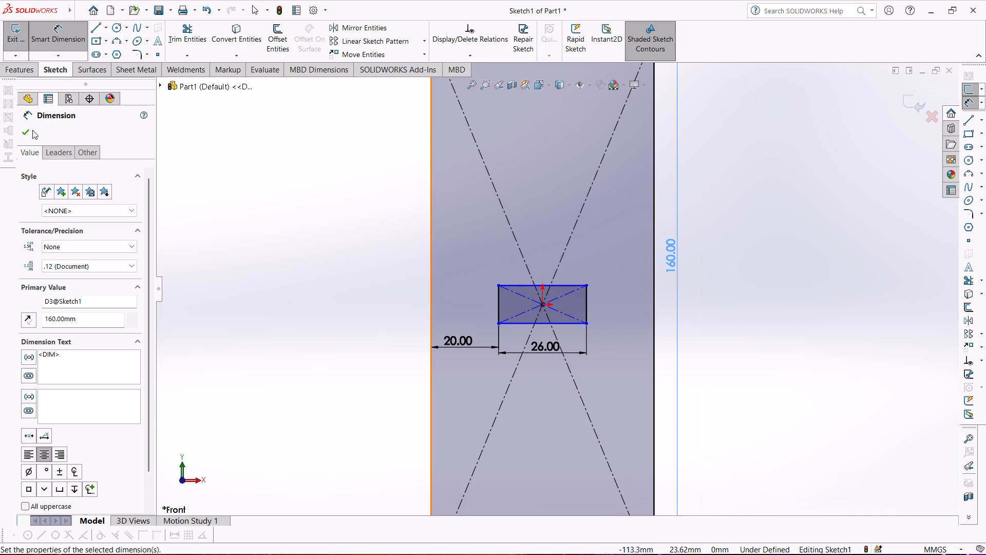
{"action": "left_click", "coordinate": [107, 27]}
{"action": "left_click", "coordinate": [102, 50]}
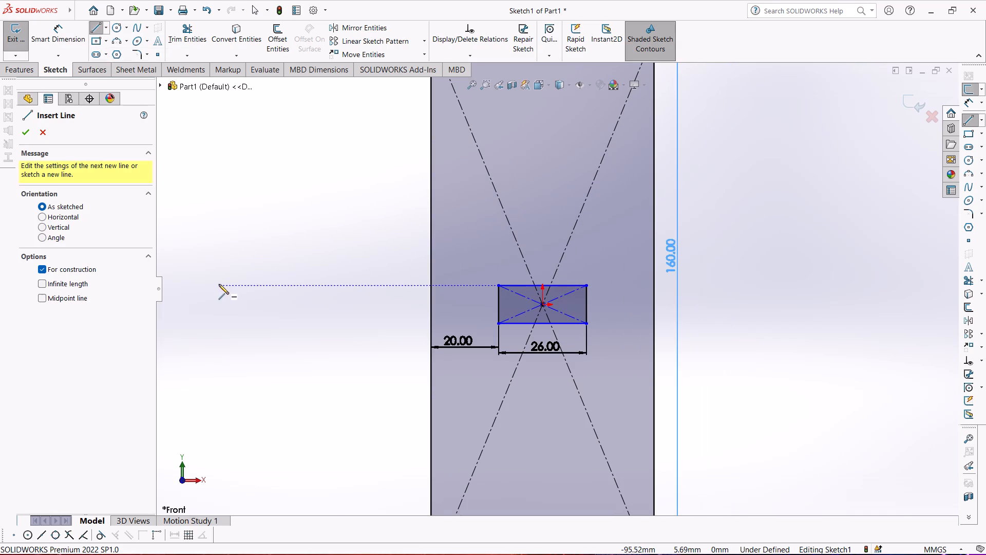
{"action": "left_click", "coordinate": [207, 307]}
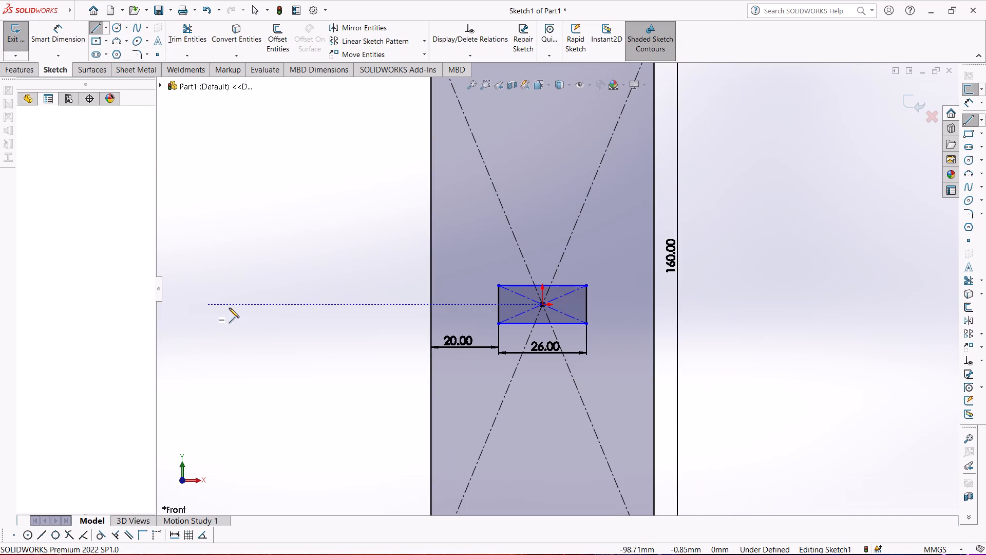
{"action": "left_click", "coordinate": [939, 303]}
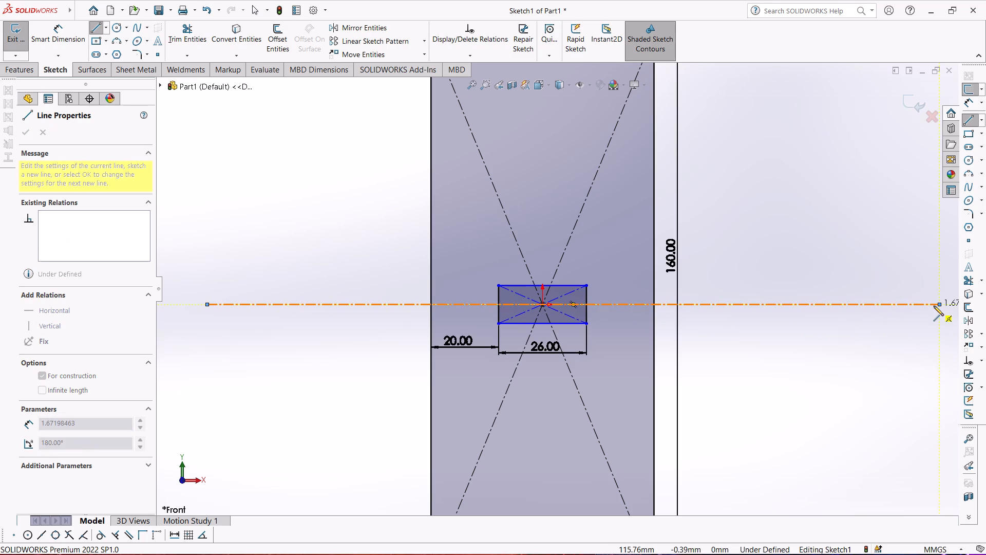
{"action": "key", "text": "Escape"}
Trim away all segments of the inner rectangle's bottom edge.
{"action": "scroll", "coordinate": [530, 338], "scroll_direction": "up", "scroll_amount": 1}
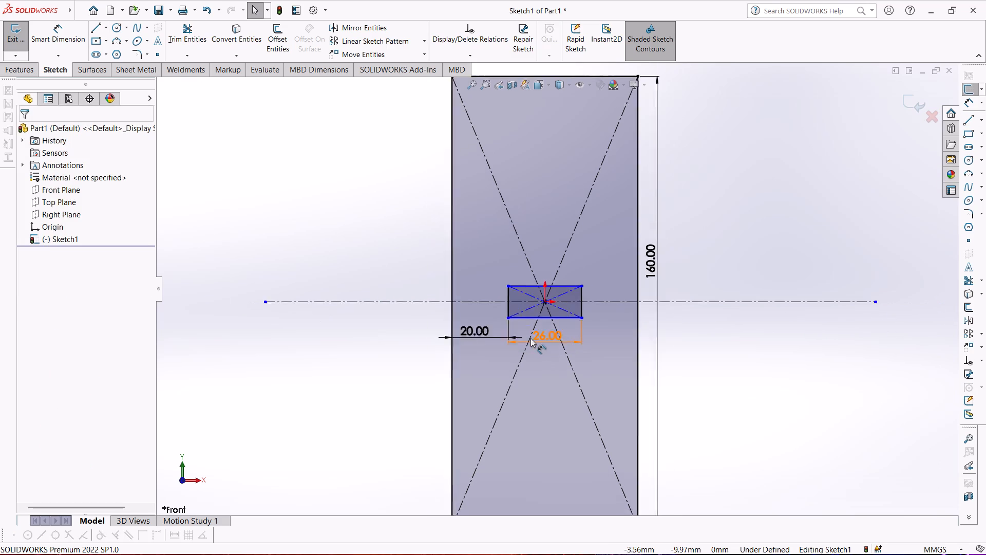
{"action": "scroll", "coordinate": [530, 338], "scroll_direction": "up", "scroll_amount": 5}
{"action": "left_click", "coordinate": [180, 32]}
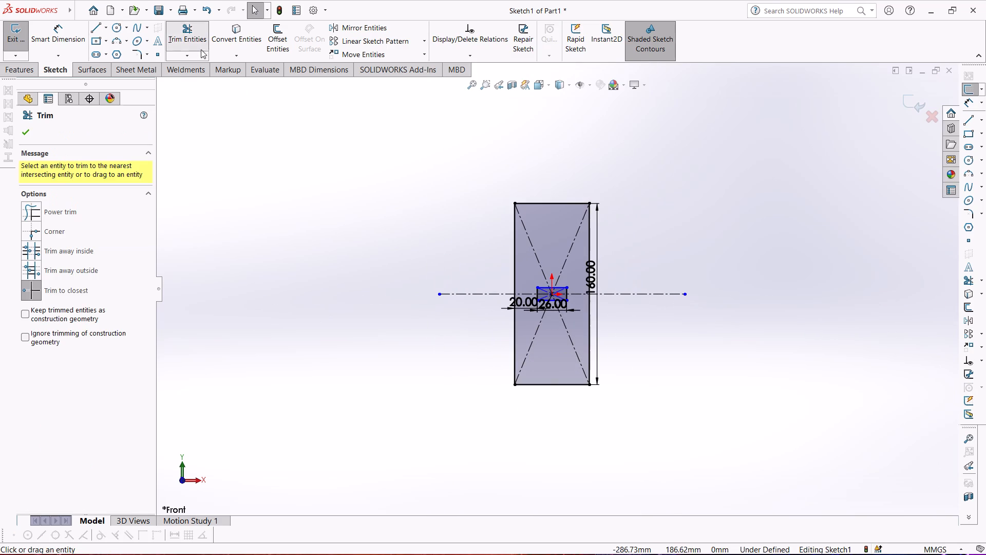
{"action": "scroll", "coordinate": [542, 302], "scroll_direction": "down", "scroll_amount": 7}
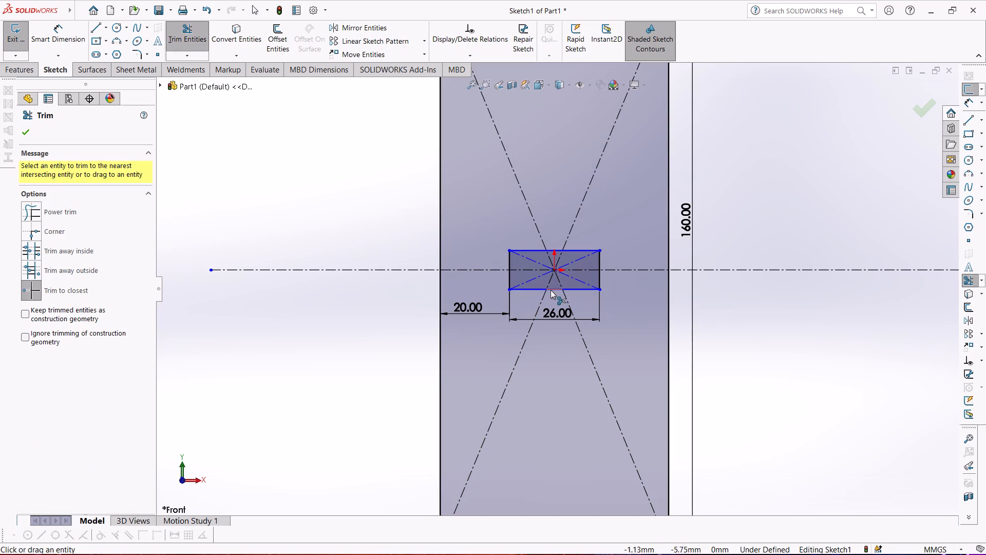
{"action": "left_click", "coordinate": [552, 289]}
{"action": "left_click", "coordinate": [572, 287]}
{"action": "left_click", "coordinate": [534, 291]}
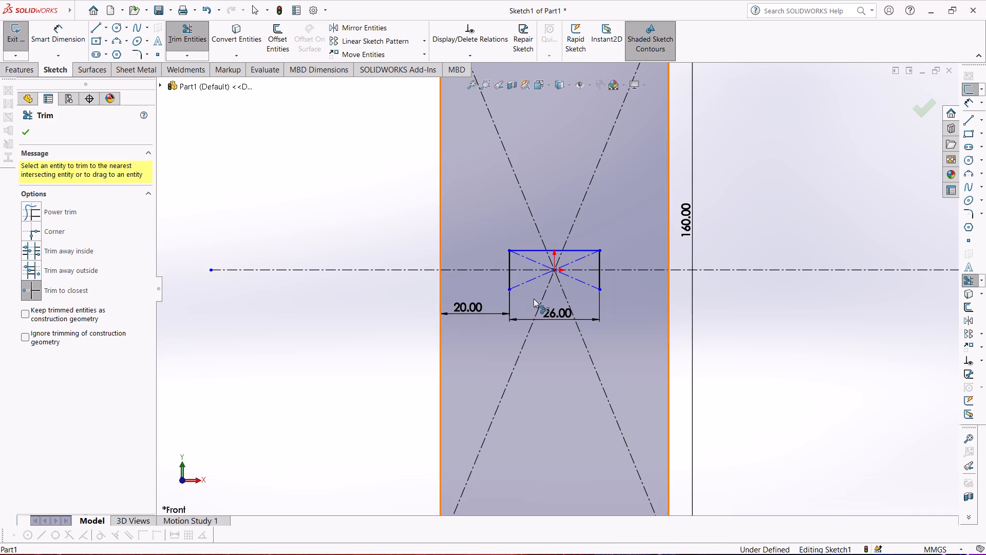
Trim away the outer rectangle below the centerline, including its sides, bottom edge and lower diagonals, accepting the loss of its height dimension.
{"action": "scroll", "coordinate": [473, 322], "scroll_direction": "up", "scroll_amount": 3}
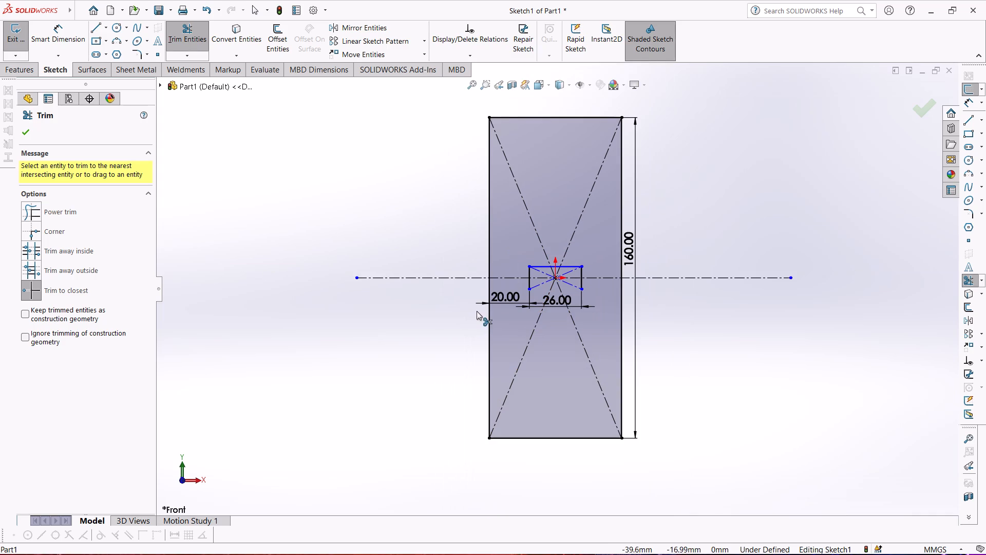
{"action": "left_click", "coordinate": [490, 322]}
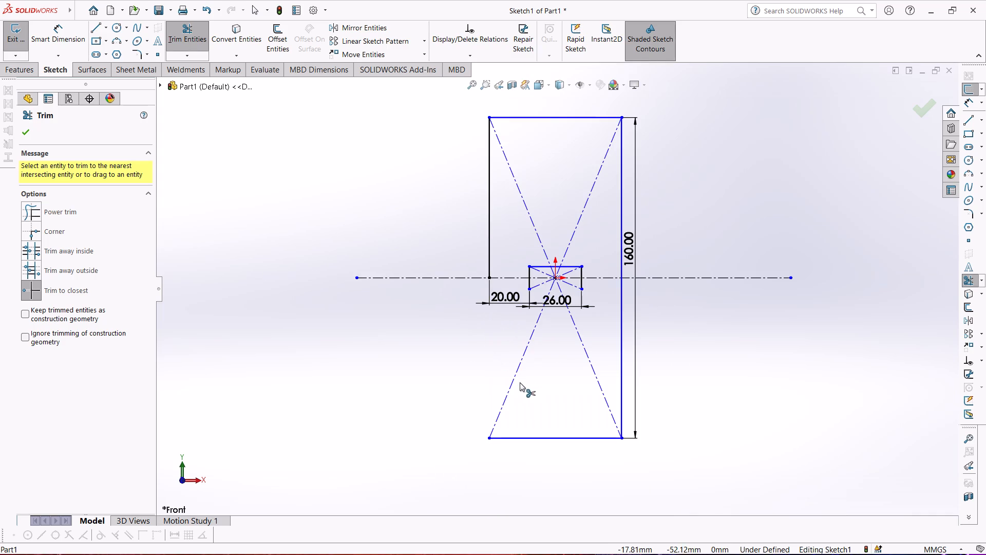
{"action": "left_click", "coordinate": [549, 439]}
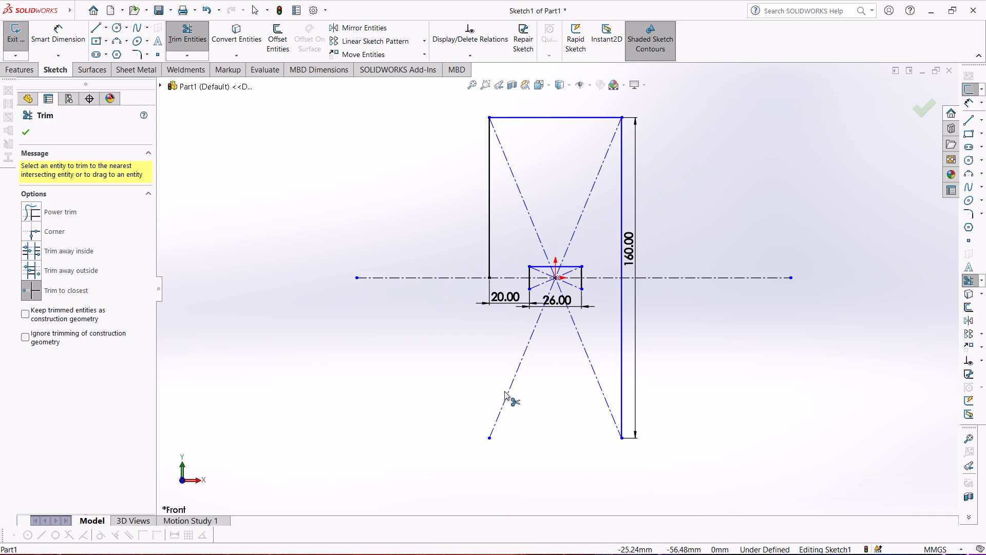
{"action": "left_click", "coordinate": [510, 395]}
{"action": "left_click", "coordinate": [589, 358]}
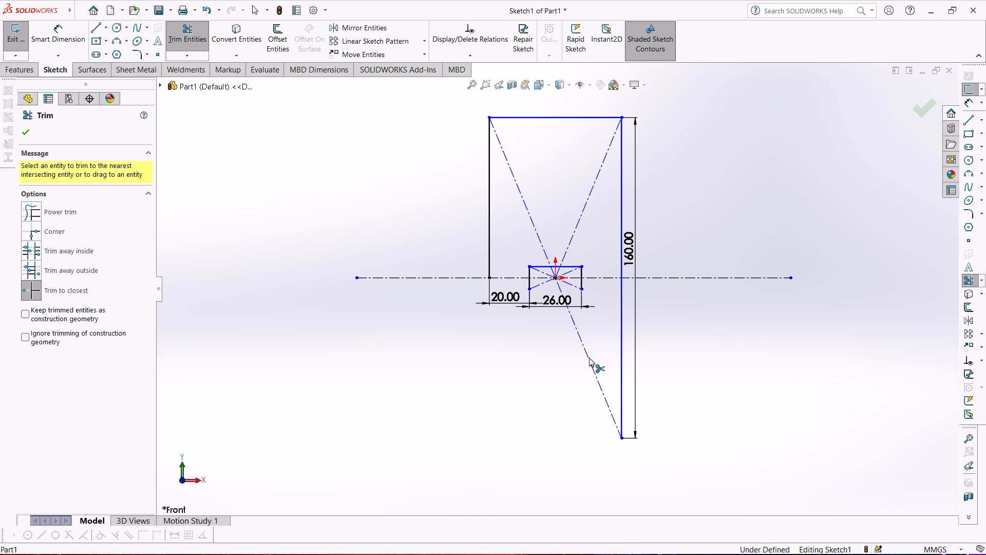
{"action": "left_click", "coordinate": [623, 357]}
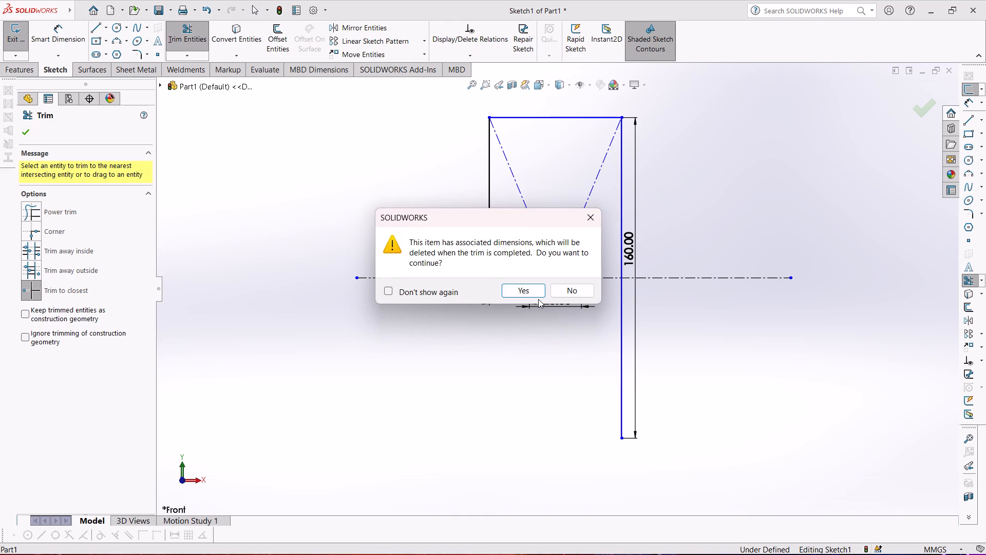
{"action": "left_click", "coordinate": [521, 289]}
Trim the two lower diagonal construction lines of the inner rectangle, accepting removal of the affected relations.
{"action": "scroll", "coordinate": [555, 295], "scroll_direction": "down", "scroll_amount": 5}
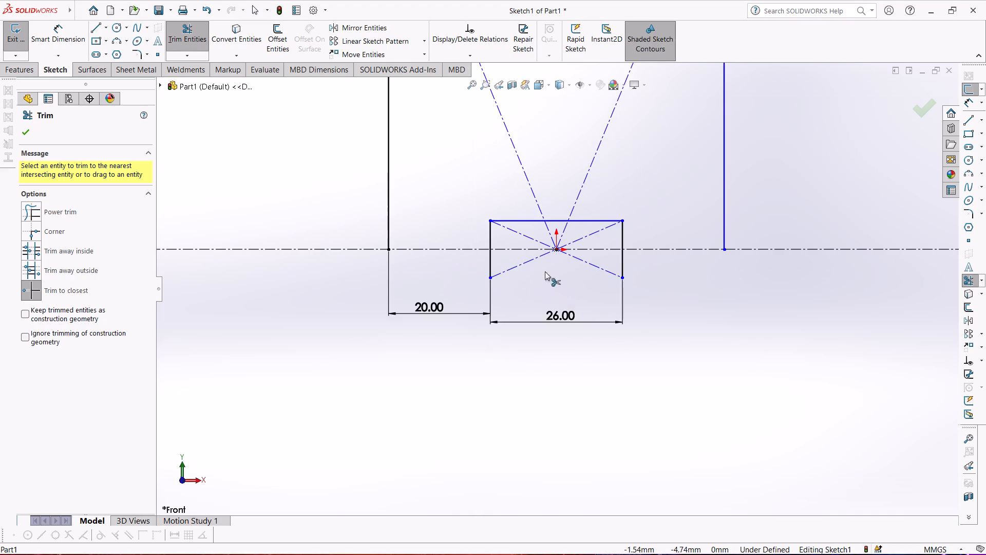
{"action": "scroll", "coordinate": [514, 265], "scroll_direction": "down", "scroll_amount": 2}
{"action": "left_click", "coordinate": [519, 275]}
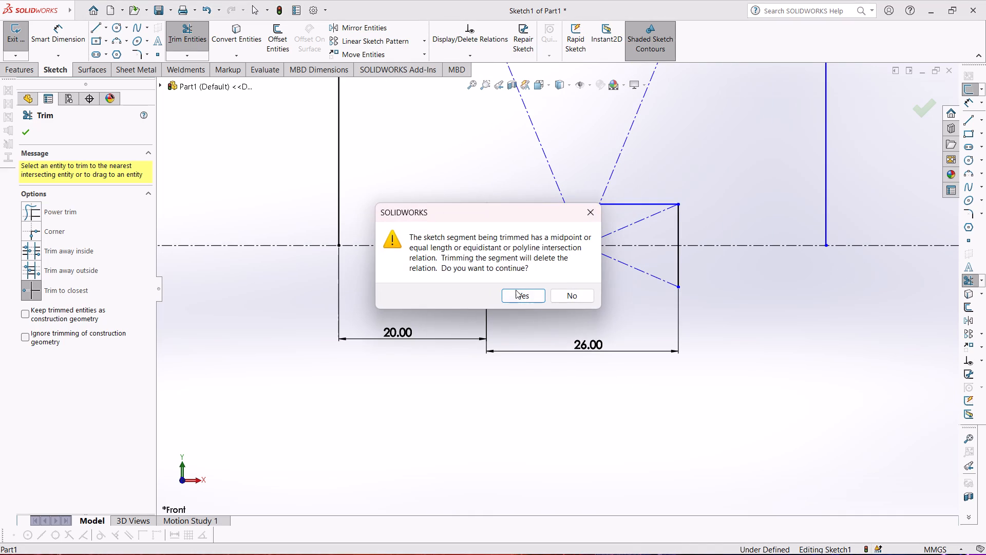
{"action": "left_click", "coordinate": [529, 295]}
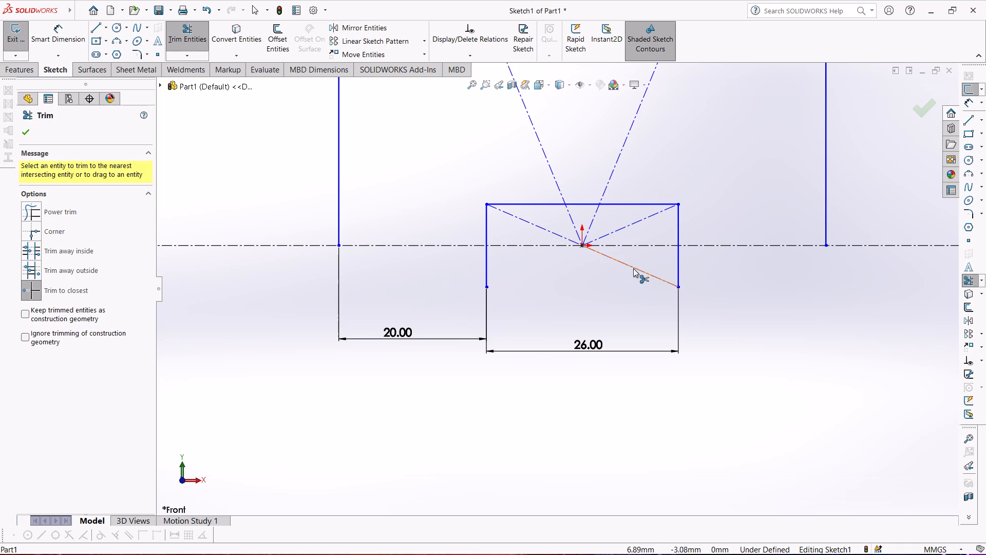
{"action": "left_click", "coordinate": [633, 268]}
Dimension the outer profile's left vertical side as 45 mm.
{"action": "scroll", "coordinate": [317, 244], "scroll_direction": "up", "scroll_amount": 6}
{"action": "scroll", "coordinate": [458, 196], "scroll_direction": "up", "scroll_amount": 2}
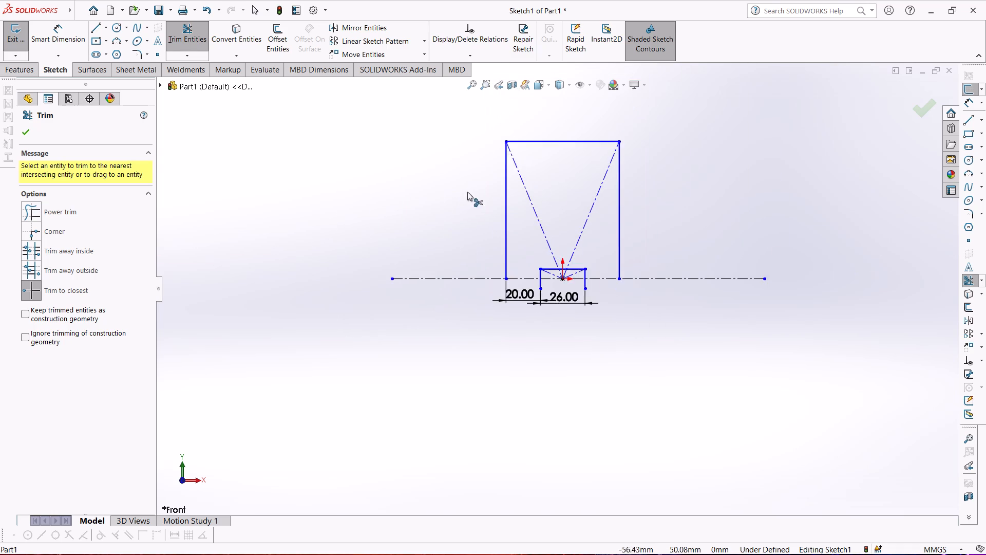
{"action": "scroll", "coordinate": [467, 192], "scroll_direction": "up", "scroll_amount": 1}
{"action": "scroll", "coordinate": [547, 148], "scroll_direction": "down", "scroll_amount": 5}
{"action": "scroll", "coordinate": [506, 214], "scroll_direction": "up", "scroll_amount": 4}
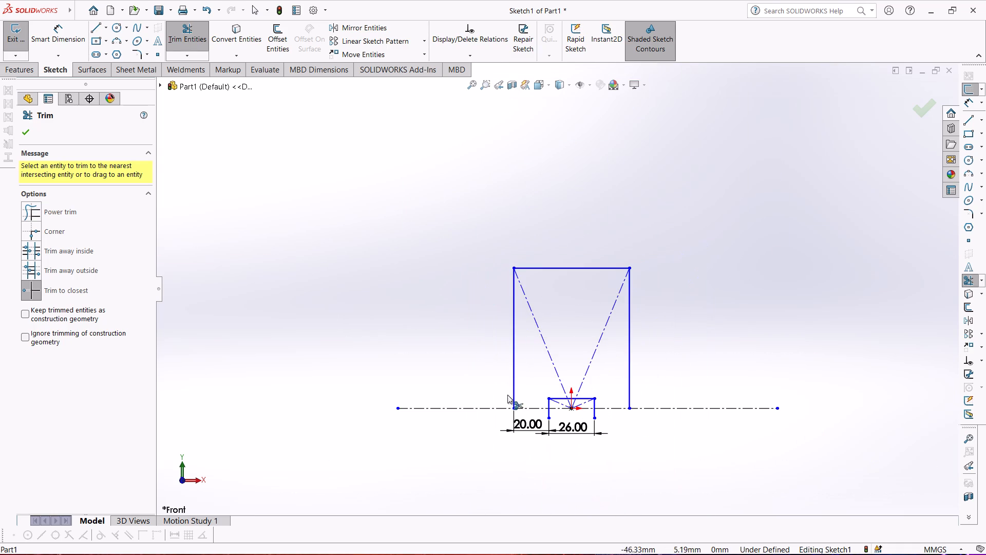
{"action": "scroll", "coordinate": [503, 397], "scroll_direction": "down", "scroll_amount": 2}
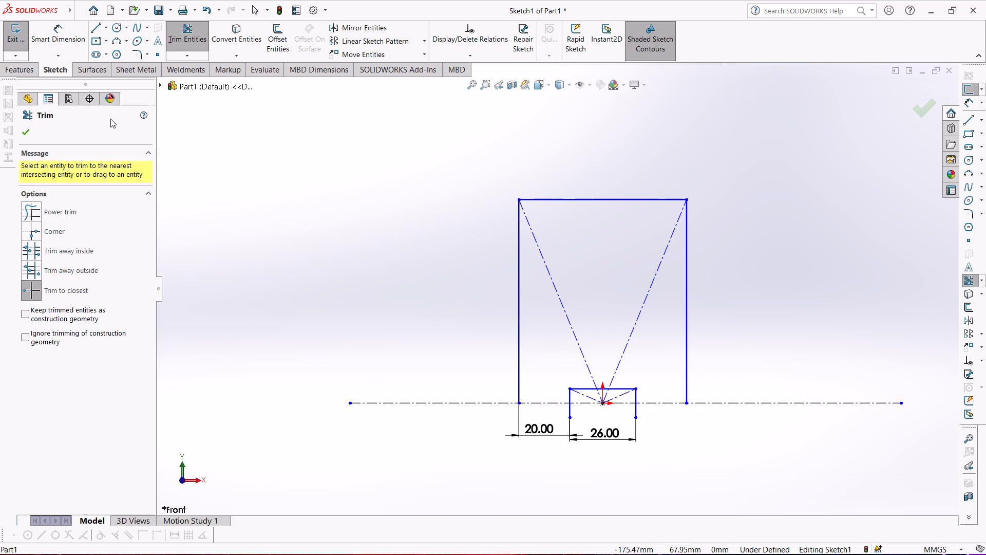
{"action": "left_click", "coordinate": [62, 36]}
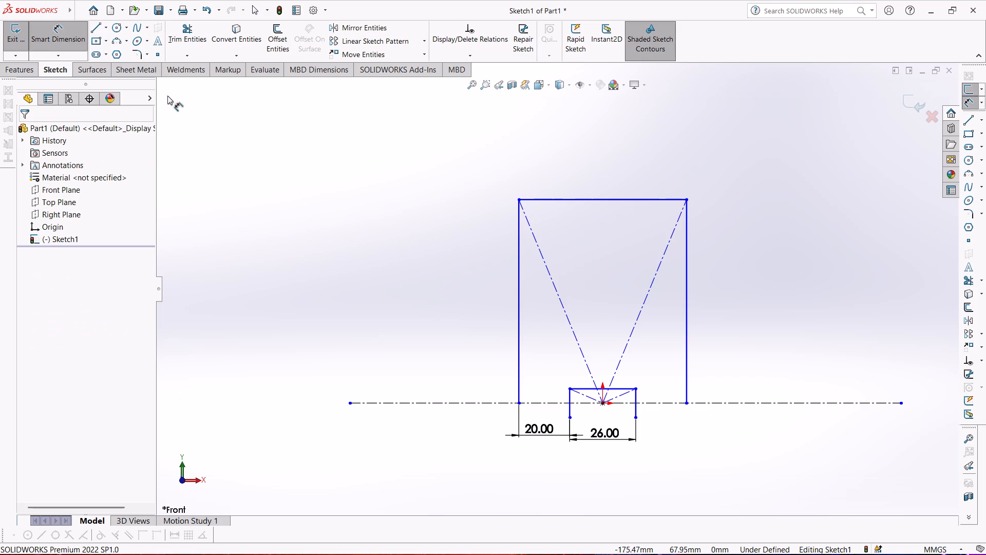
{"action": "scroll", "coordinate": [602, 389], "scroll_direction": "down", "scroll_amount": 5}
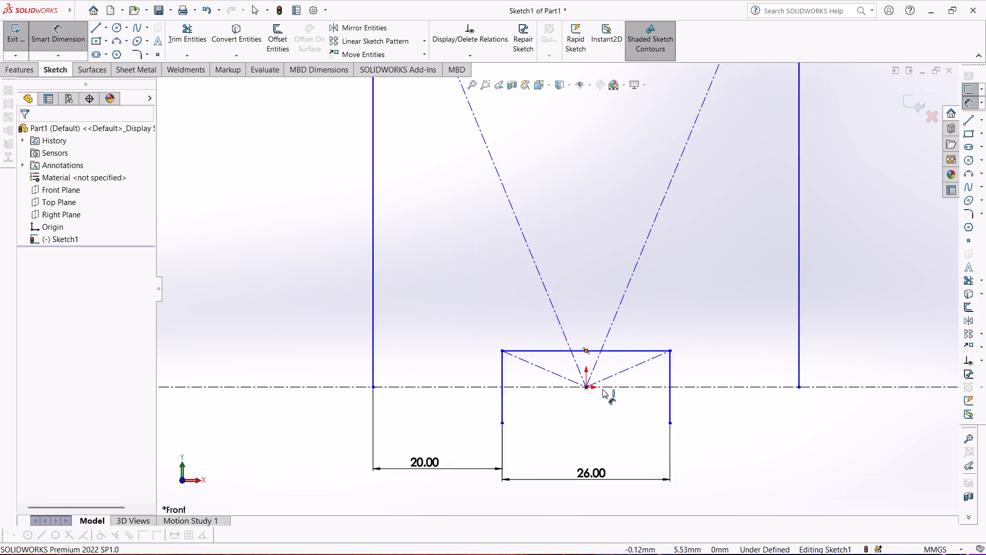
{"action": "scroll", "coordinate": [602, 389], "scroll_direction": "down", "scroll_amount": 3}
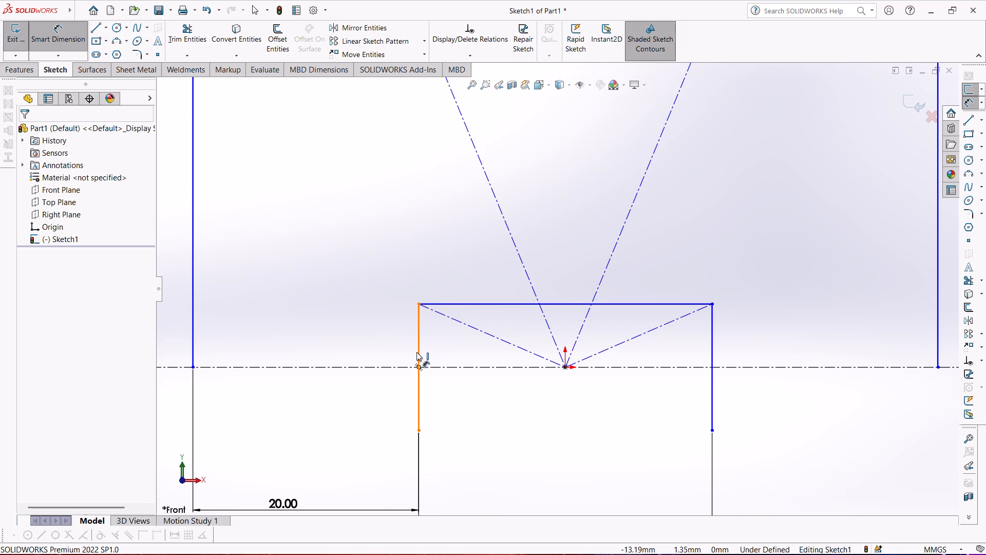
{"action": "scroll", "coordinate": [332, 310], "scroll_direction": "up", "scroll_amount": 2}
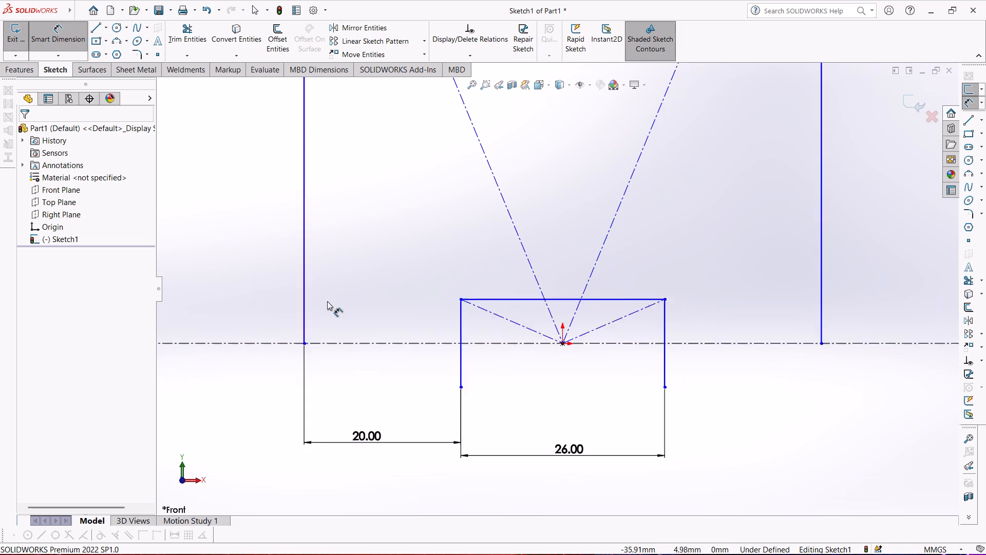
{"action": "scroll", "coordinate": [327, 301], "scroll_direction": "up", "scroll_amount": 5}
{"action": "scroll", "coordinate": [470, 192], "scroll_direction": "up", "scroll_amount": 3}
{"action": "scroll", "coordinate": [509, 169], "scroll_direction": "down", "scroll_amount": 3}
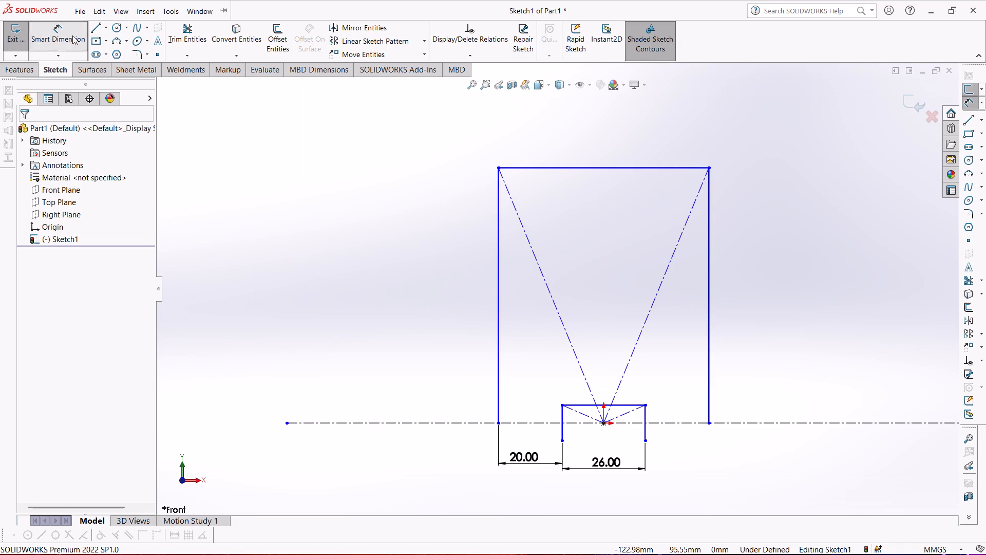
{"action": "left_click", "coordinate": [502, 287]}
{"action": "left_click", "coordinate": [500, 285]}
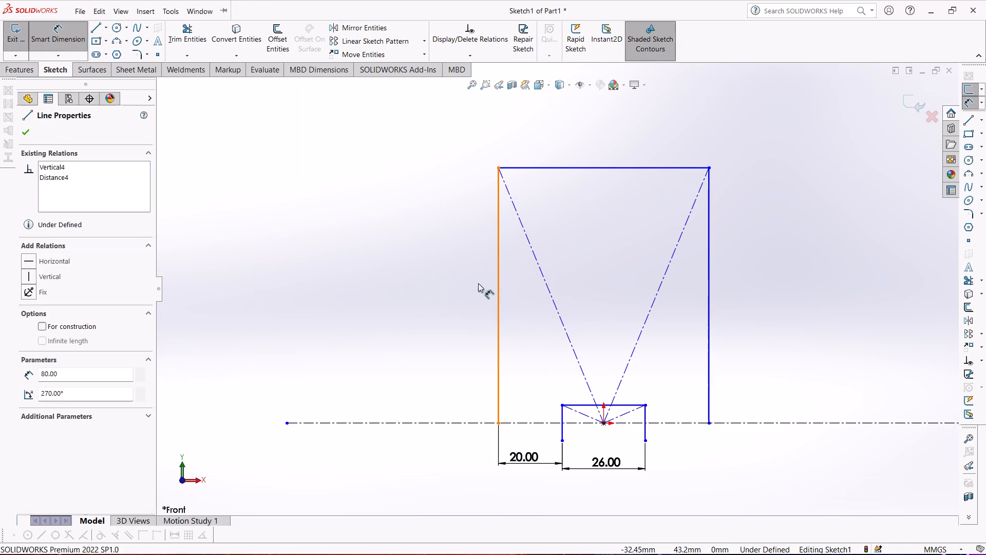
{"action": "left_click", "coordinate": [461, 281]}
{"action": "type", "text": "45"}
{"action": "key", "text": "Return"}
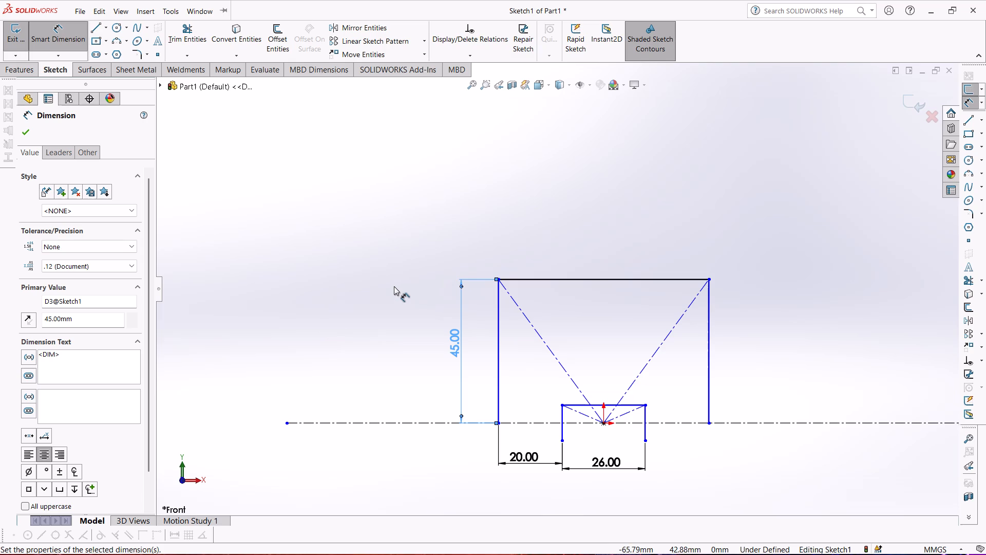
Trim the outer profile's two diagonal construction lines down to the inner rectangle's top edge.
{"action": "left_click", "coordinate": [186, 31]}
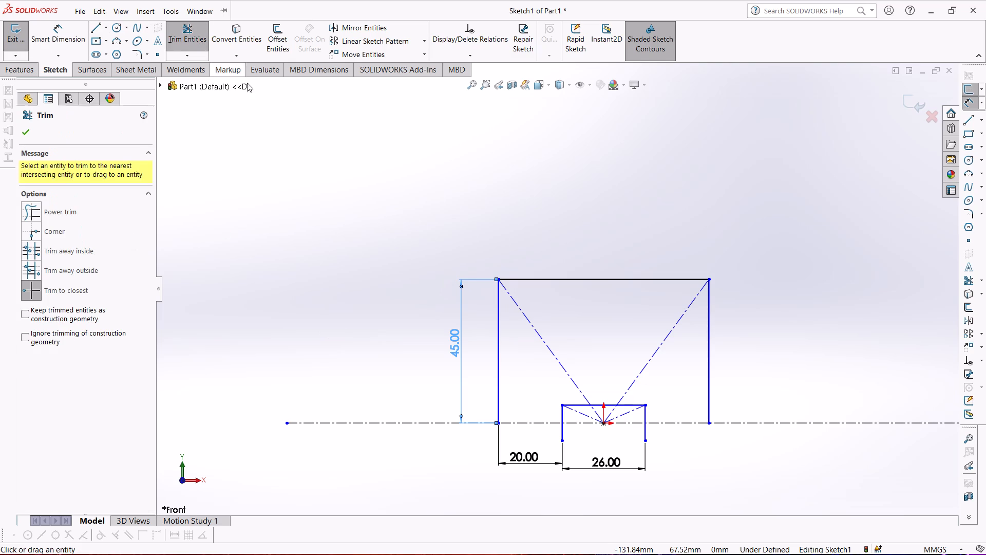
{"action": "left_click", "coordinate": [538, 331]}
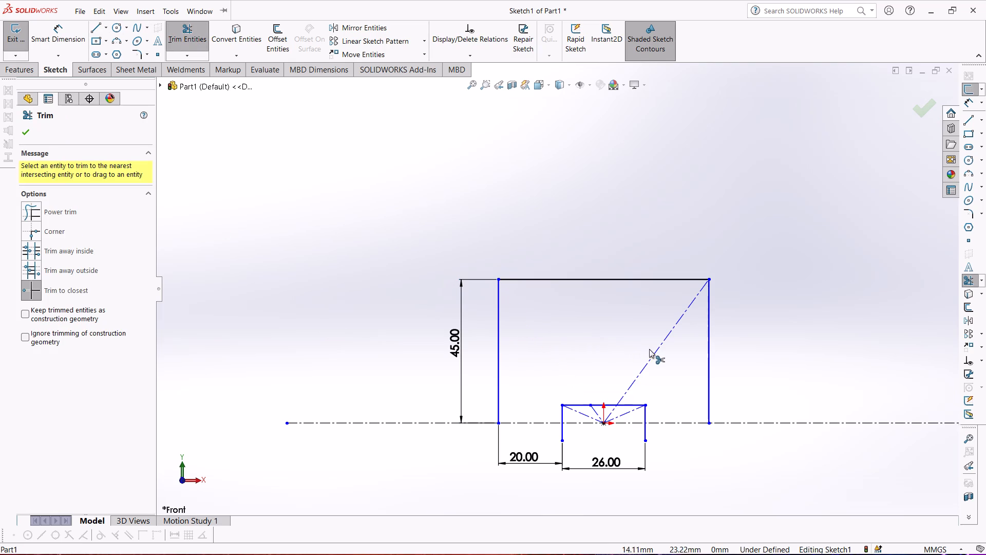
{"action": "left_click", "coordinate": [657, 351]}
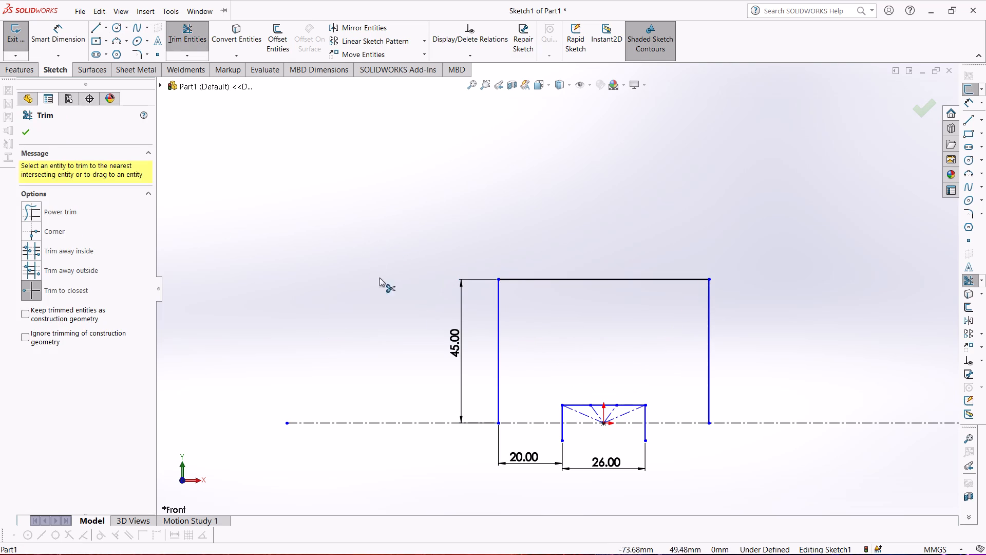
Trim the four remaining diagonal construction lines between the inner rectangle's top edge and the origin.
{"action": "scroll", "coordinate": [597, 403], "scroll_direction": "down", "scroll_amount": 5}
{"action": "left_click", "coordinate": [646, 389]}
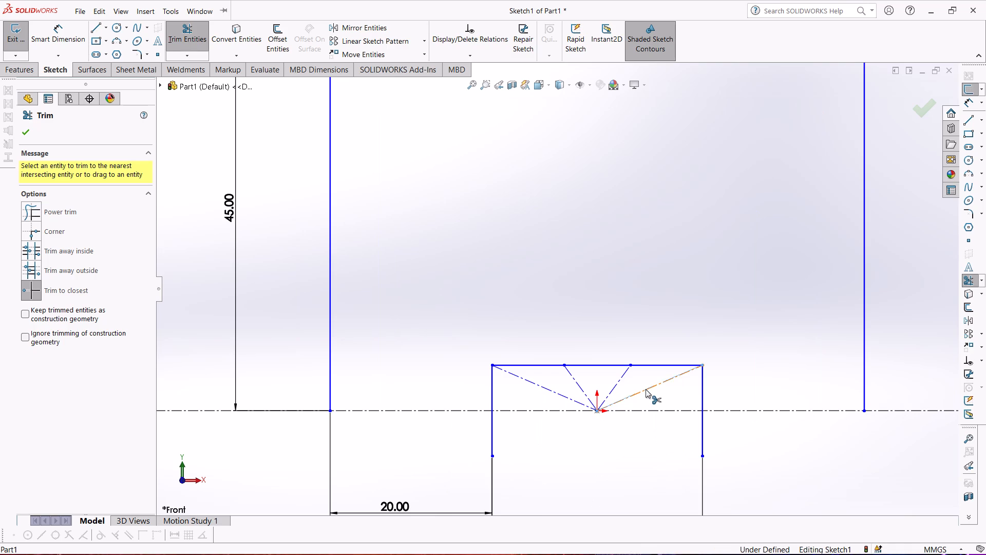
{"action": "left_click", "coordinate": [619, 376]}
{"action": "left_click", "coordinate": [619, 380]}
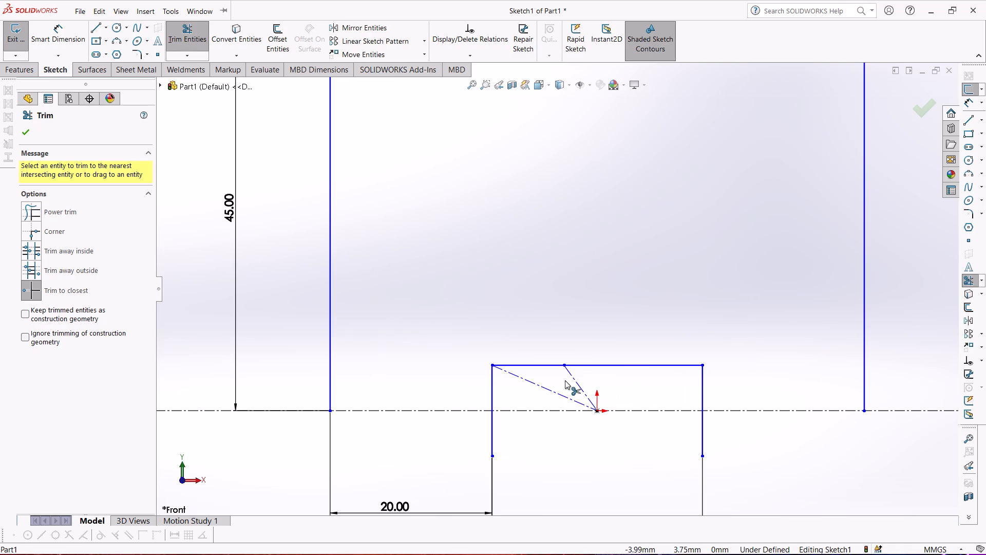
{"action": "left_click", "coordinate": [571, 376]}
{"action": "left_click", "coordinate": [555, 392]}
{"action": "left_click", "coordinate": [23, 128]}
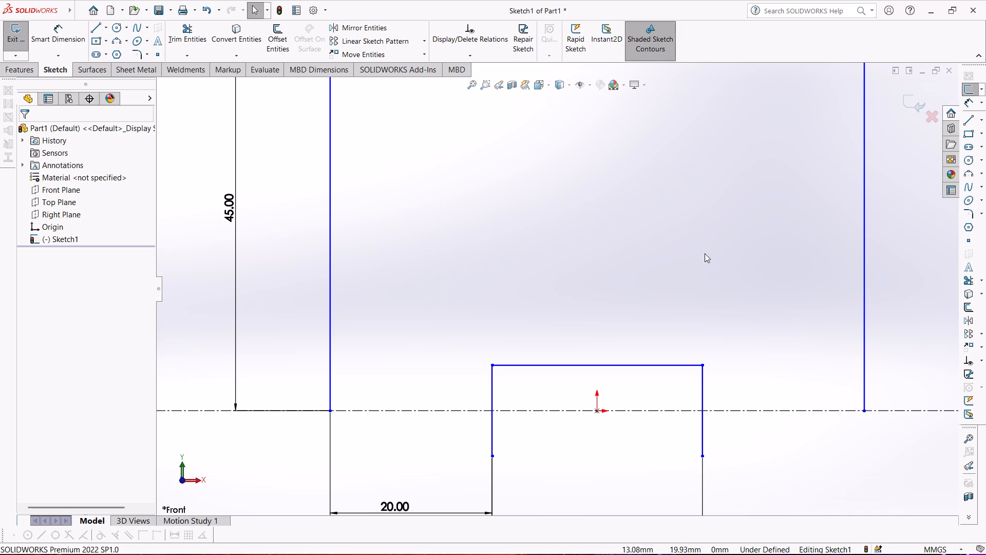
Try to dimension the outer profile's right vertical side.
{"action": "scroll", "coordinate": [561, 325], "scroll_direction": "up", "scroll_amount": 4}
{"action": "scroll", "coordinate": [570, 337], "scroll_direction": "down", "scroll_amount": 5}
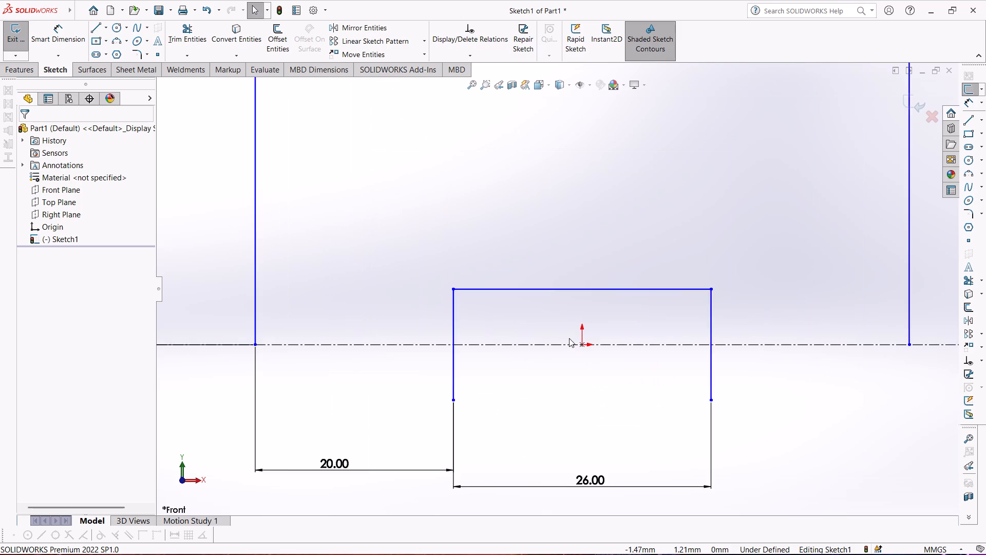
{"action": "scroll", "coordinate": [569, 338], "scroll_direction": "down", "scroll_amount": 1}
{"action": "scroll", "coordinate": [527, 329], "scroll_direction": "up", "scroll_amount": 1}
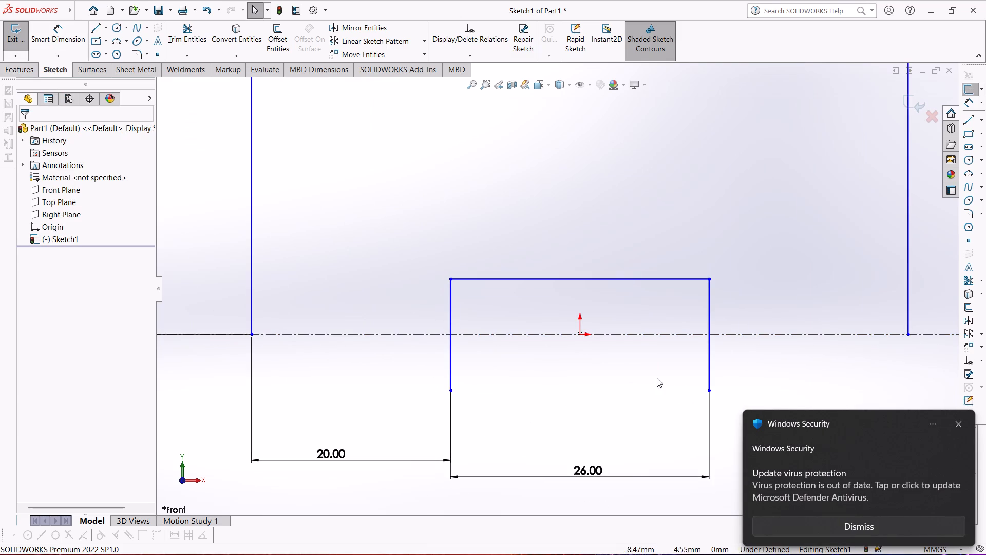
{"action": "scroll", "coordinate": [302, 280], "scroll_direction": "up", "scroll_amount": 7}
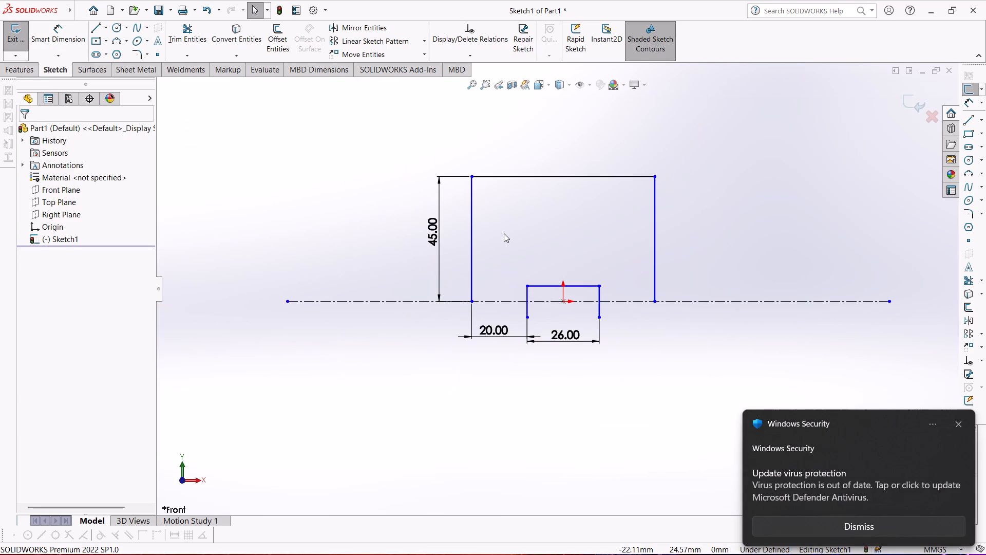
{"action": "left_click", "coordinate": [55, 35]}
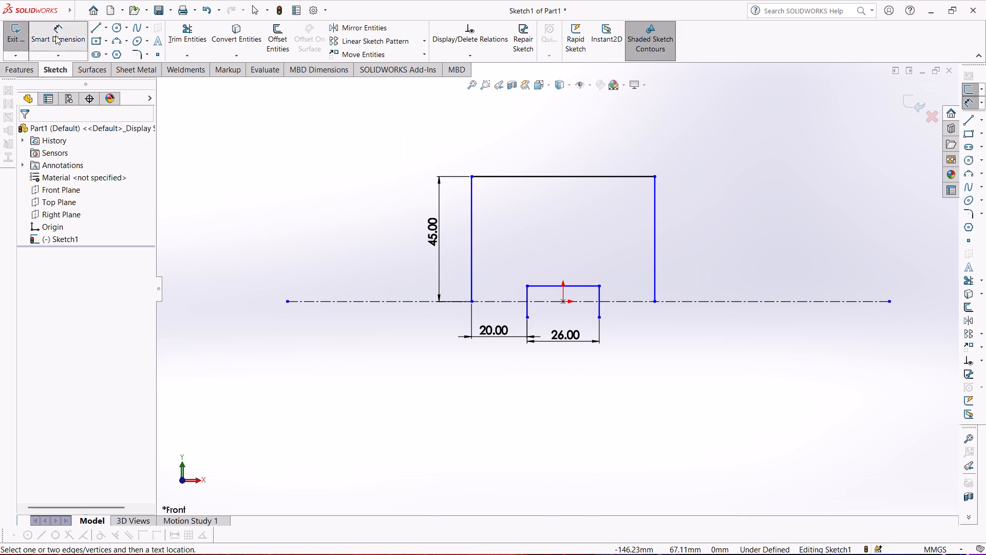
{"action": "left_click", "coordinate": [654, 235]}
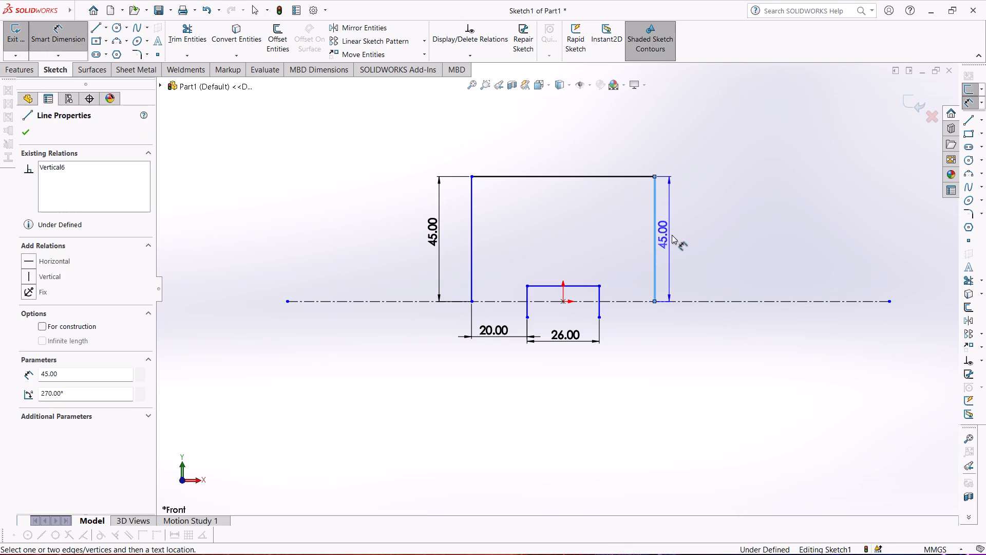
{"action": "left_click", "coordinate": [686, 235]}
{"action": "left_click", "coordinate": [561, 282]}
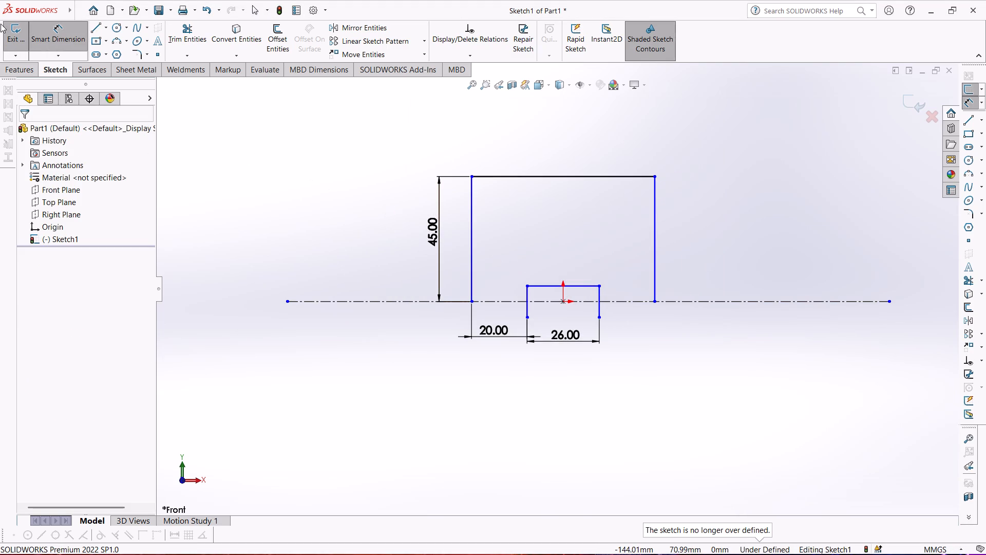
Trim away the outer profile's top horizontal edge.
{"action": "left_click", "coordinate": [182, 33]}
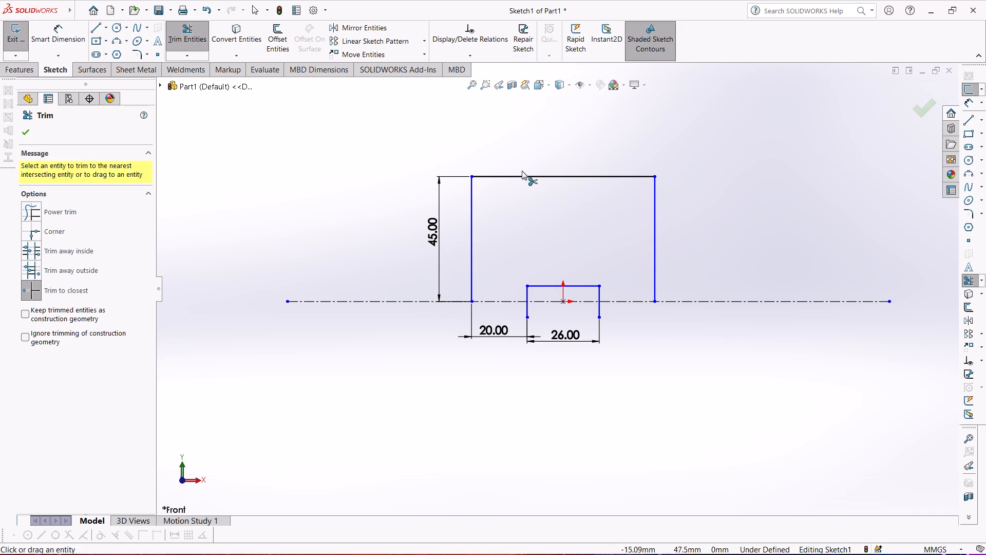
{"action": "left_click", "coordinate": [522, 175]}
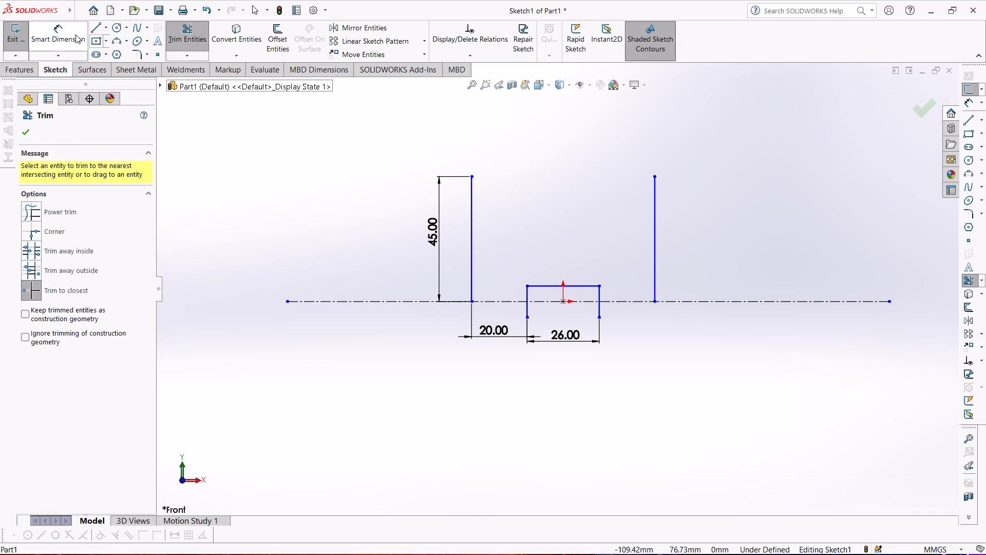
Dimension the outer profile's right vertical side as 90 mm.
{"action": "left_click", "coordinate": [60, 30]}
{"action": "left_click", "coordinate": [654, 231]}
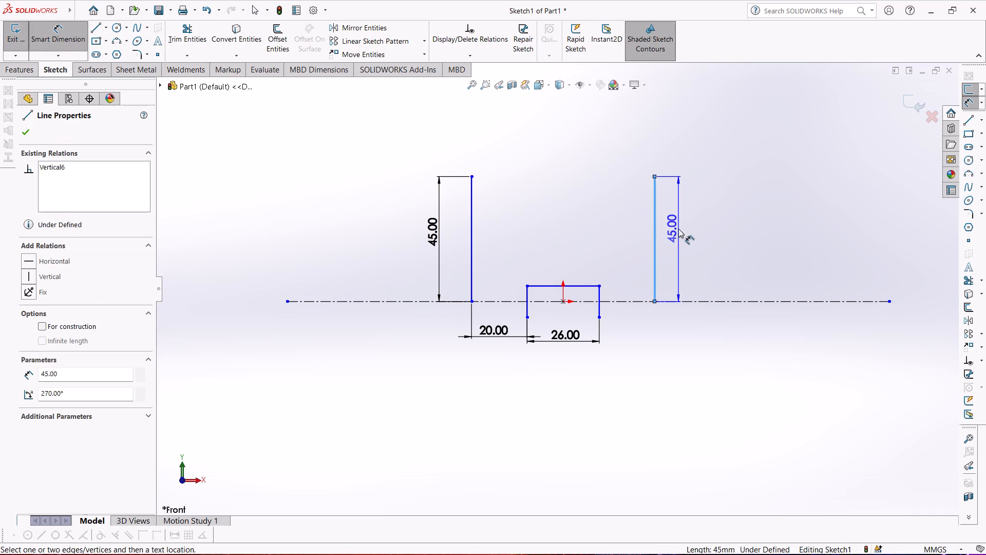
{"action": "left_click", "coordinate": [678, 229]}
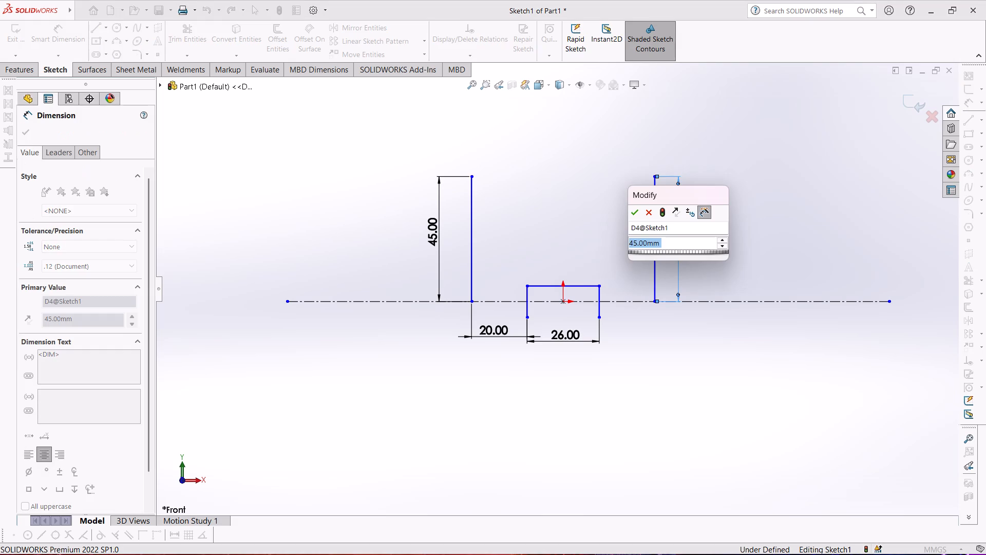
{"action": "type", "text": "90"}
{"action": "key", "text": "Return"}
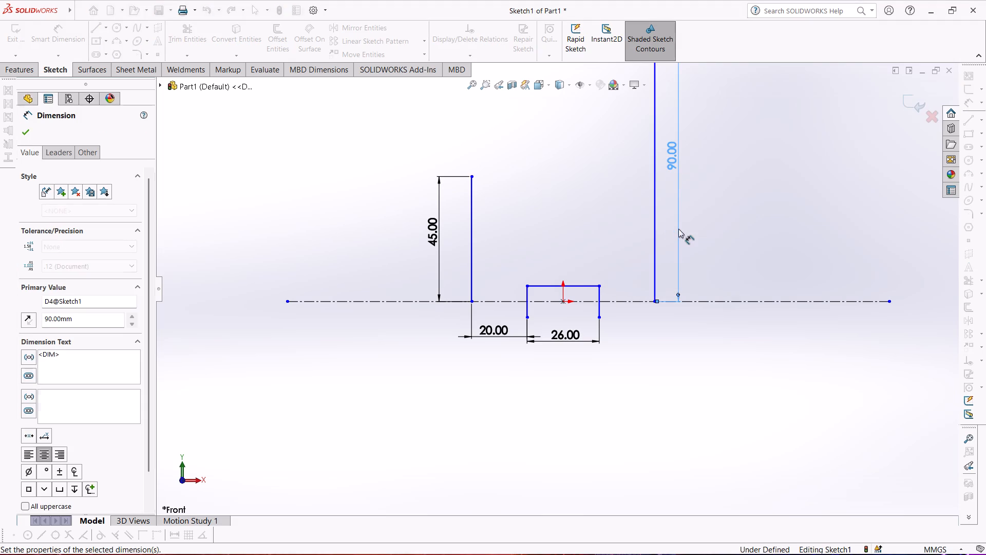
Sketch a horizontal line about 36 mm long inward from the top endpoint of the left vertical side.
{"action": "scroll", "coordinate": [617, 195], "scroll_direction": "up", "scroll_amount": 4}
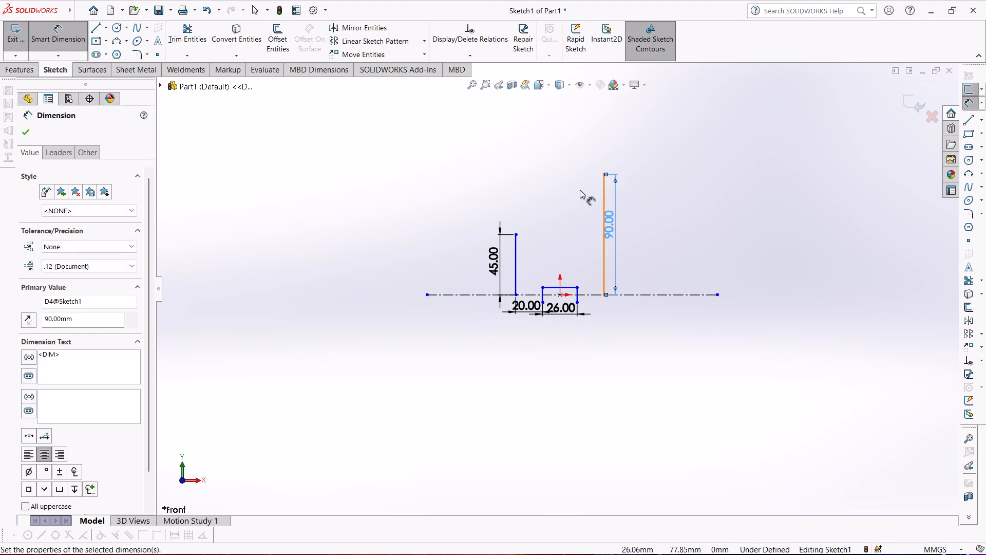
{"action": "scroll", "coordinate": [579, 190], "scroll_direction": "down", "scroll_amount": 5}
{"action": "scroll", "coordinate": [464, 279], "scroll_direction": "up", "scroll_amount": 1}
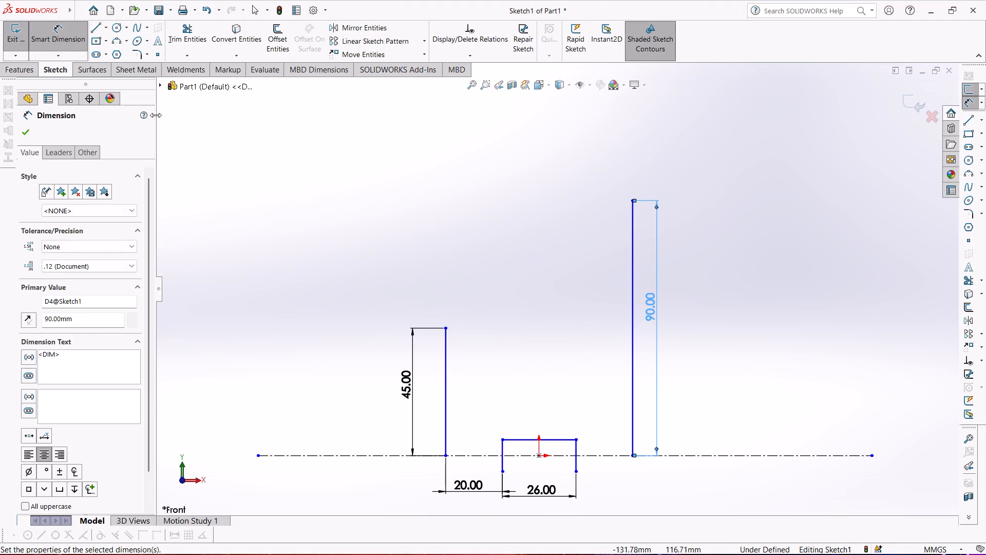
{"action": "left_click", "coordinate": [97, 26]}
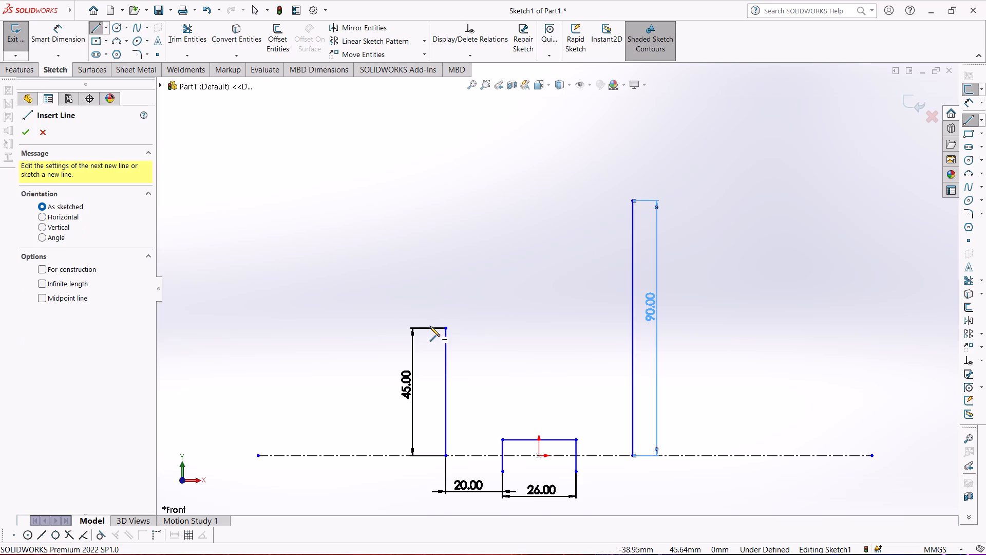
{"action": "left_click", "coordinate": [446, 327]}
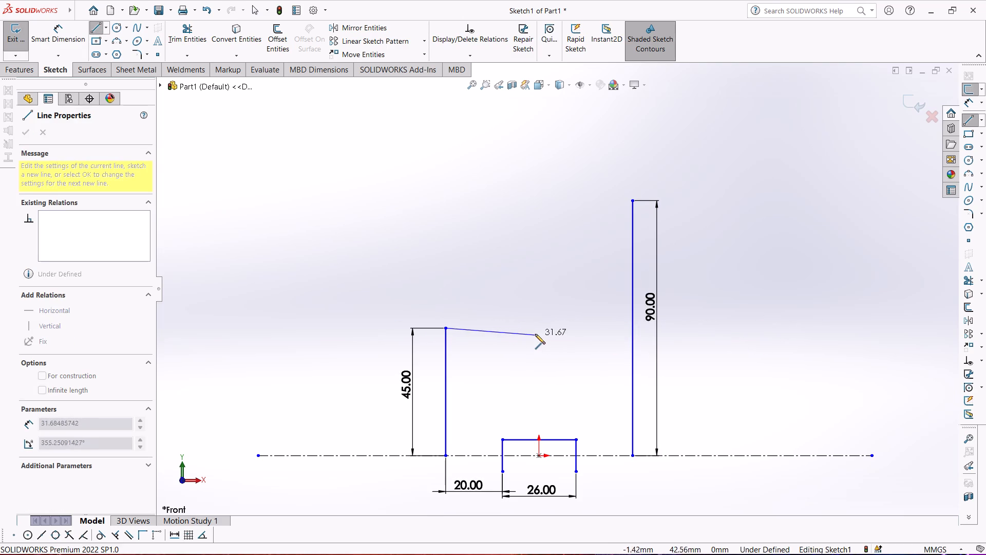
{"action": "left_click", "coordinate": [548, 326]}
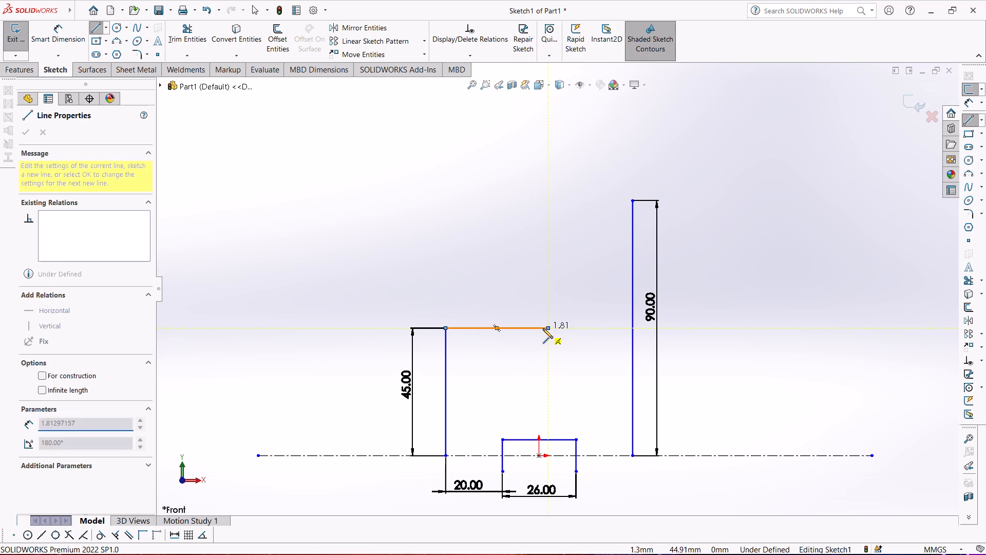
{"action": "key", "text": "Escape"}
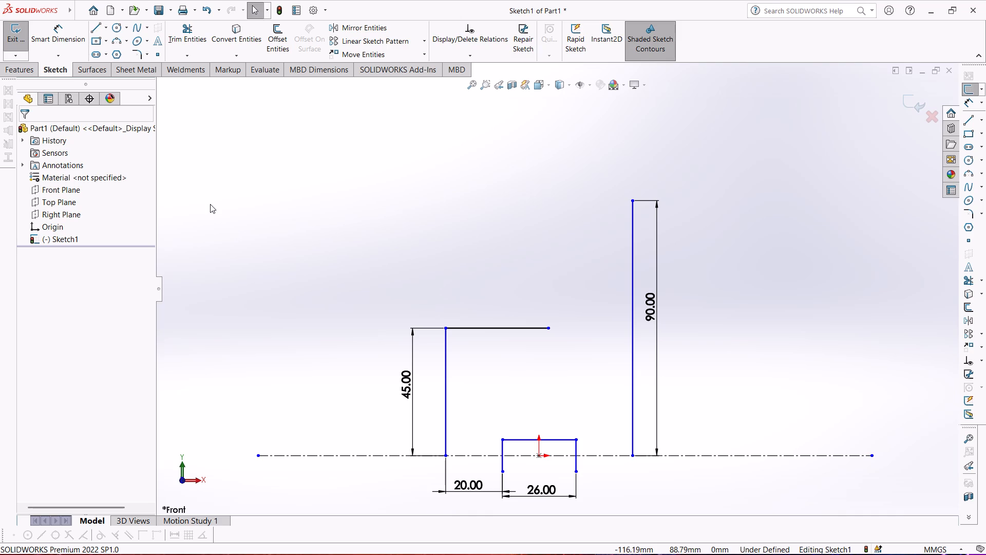
Dimension the horizontal line at the top of the left side as 30 mm.
{"action": "left_click", "coordinate": [58, 47]}
{"action": "left_click", "coordinate": [494, 329]}
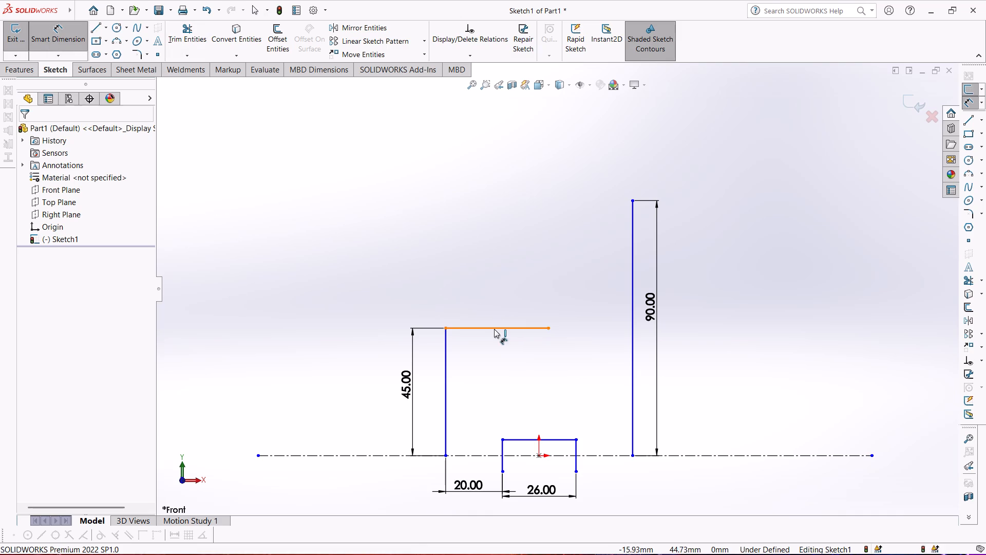
{"action": "left_click", "coordinate": [475, 284]}
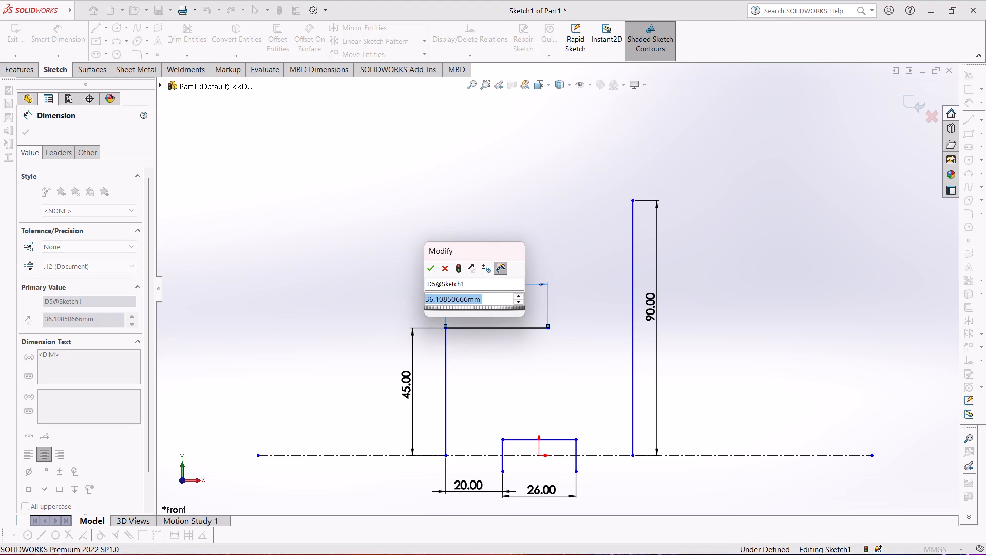
{"action": "type", "text": "30"}
{"action": "key", "text": "Return"}
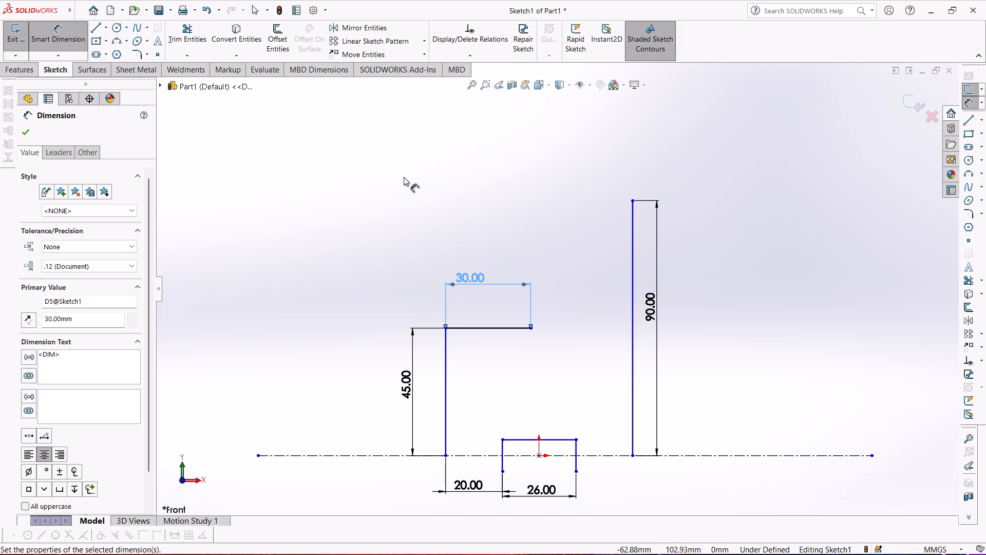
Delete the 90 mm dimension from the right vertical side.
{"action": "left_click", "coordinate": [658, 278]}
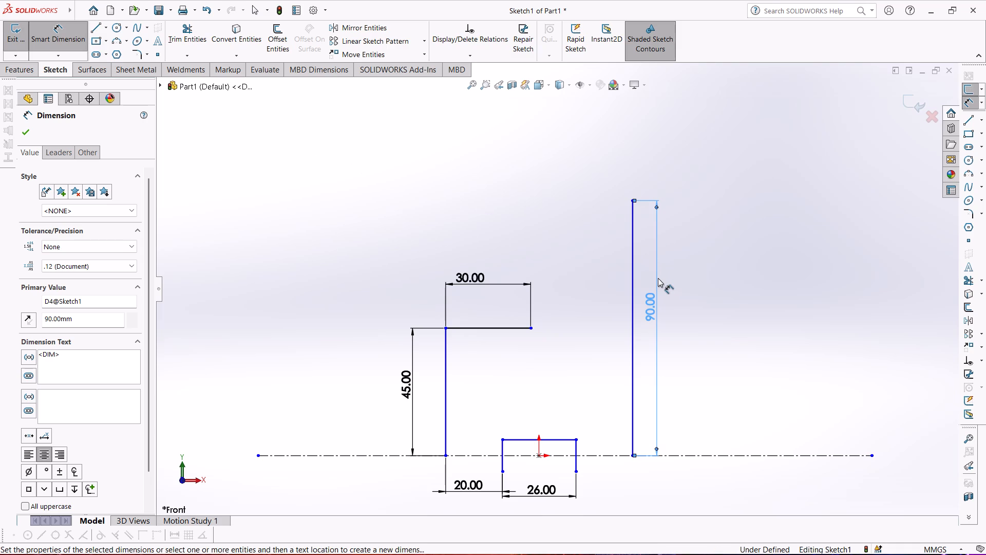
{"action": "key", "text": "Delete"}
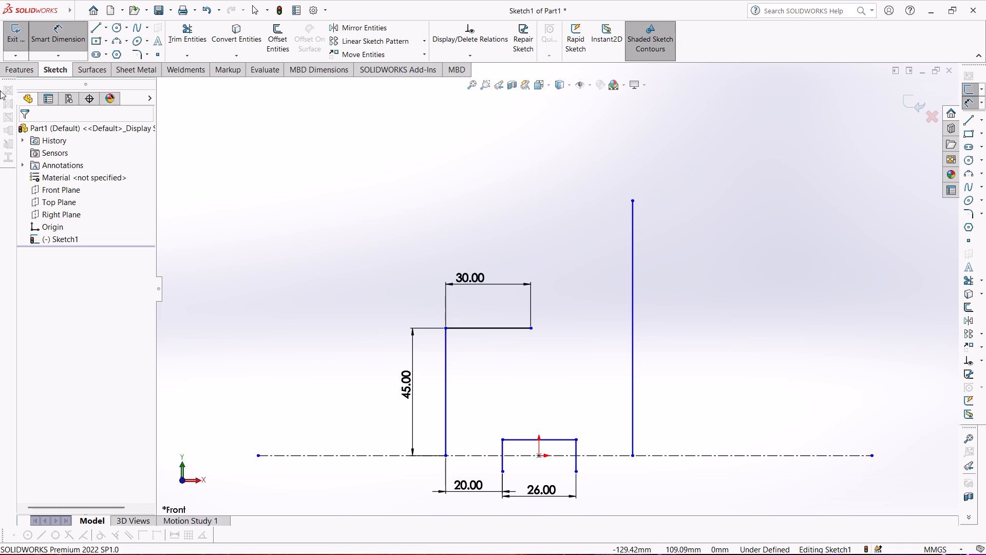
Dimension the vertical distance from the 30 mm horizontal line to the right side's top endpoint as 44 mm.
{"action": "left_click", "coordinate": [475, 326]}
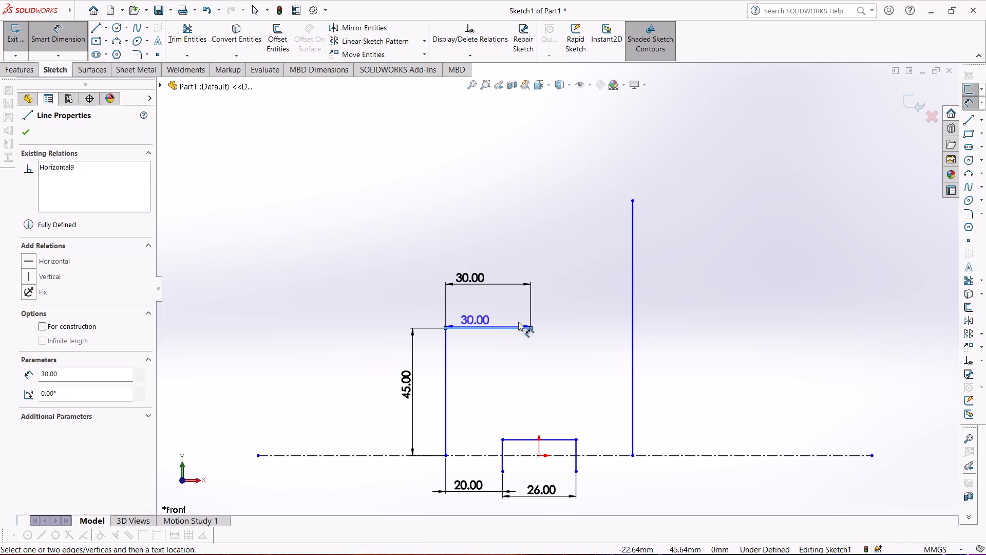
{"action": "left_click", "coordinate": [631, 200]}
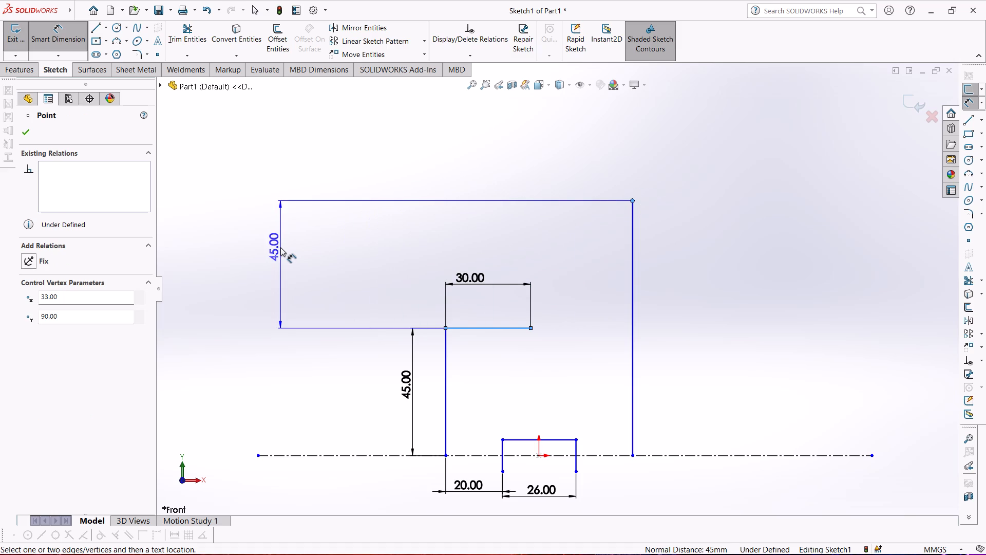
{"action": "left_click", "coordinate": [285, 248]}
{"action": "type", "text": "44"}
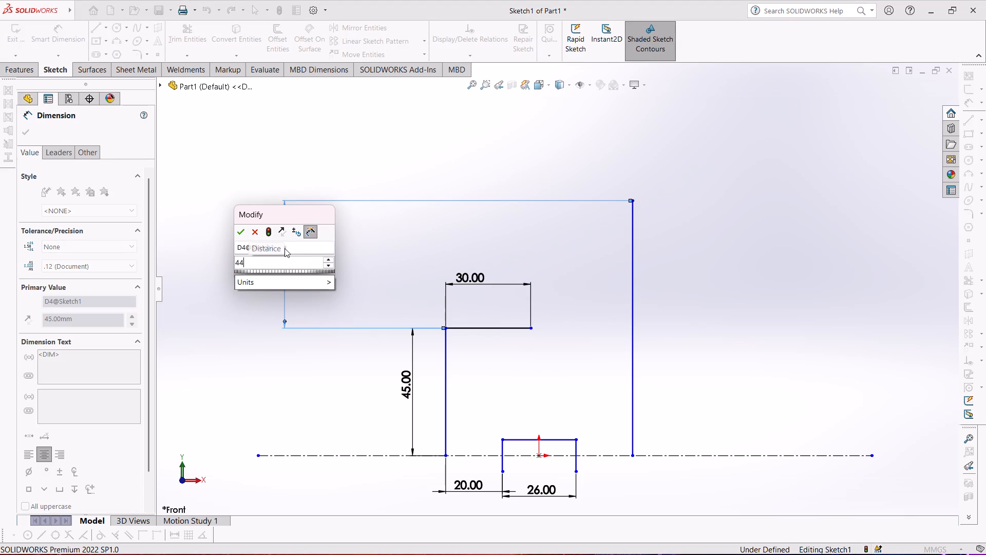
{"action": "key", "text": "Return"}
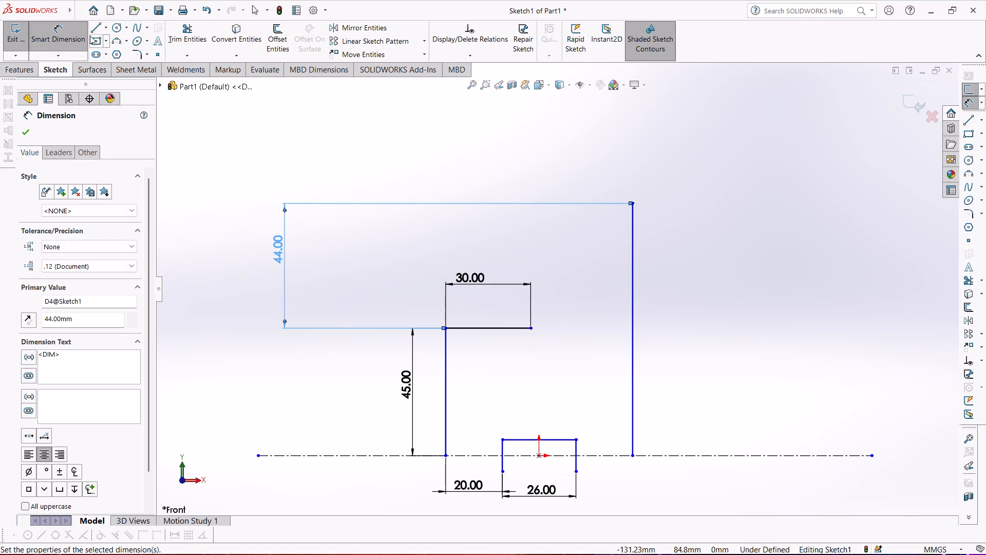
Sketch a horizontal line about 22 mm long inward from the right vertical side's top endpoint.
{"action": "left_click", "coordinate": [93, 28]}
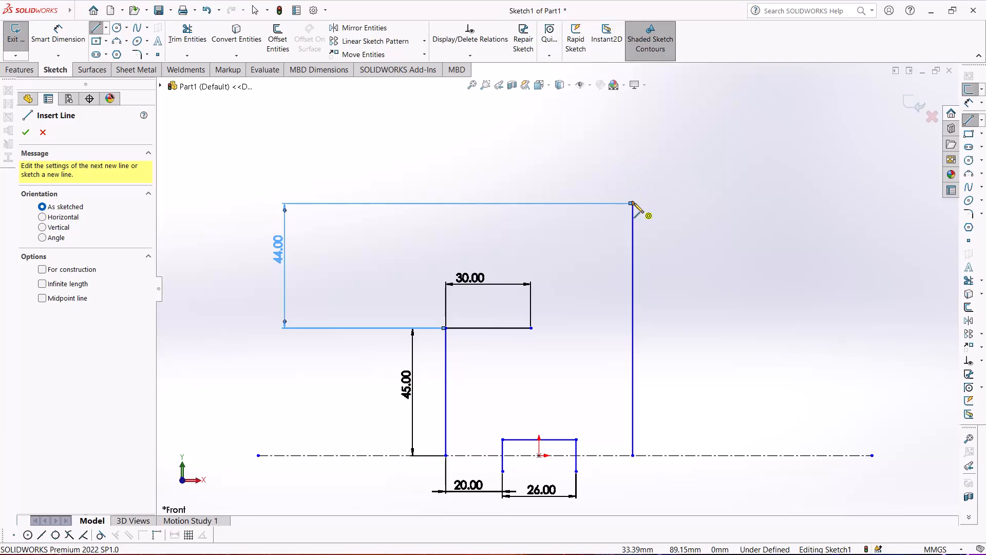
{"action": "left_click", "coordinate": [634, 203]}
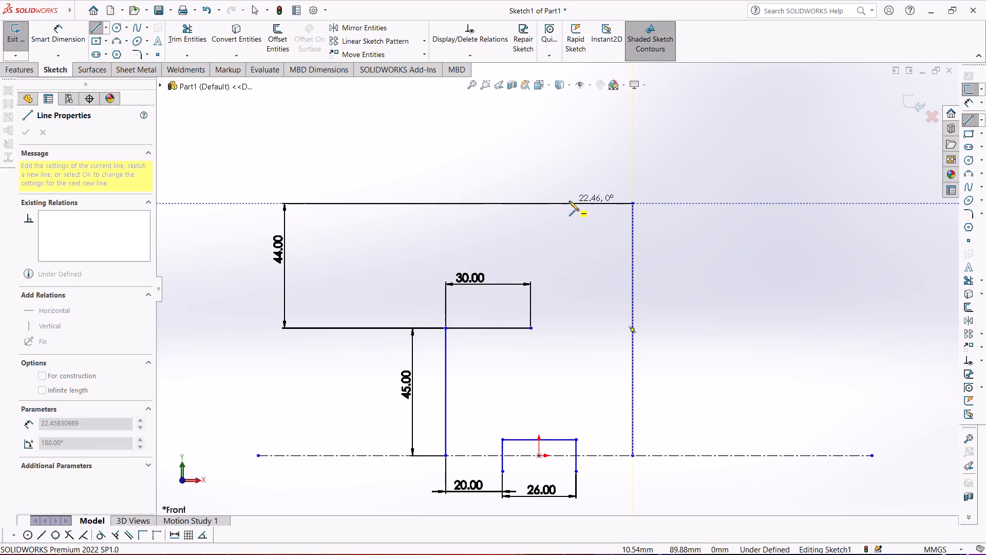
{"action": "left_click", "coordinate": [569, 201]}
{"action": "key", "text": "Escape"}
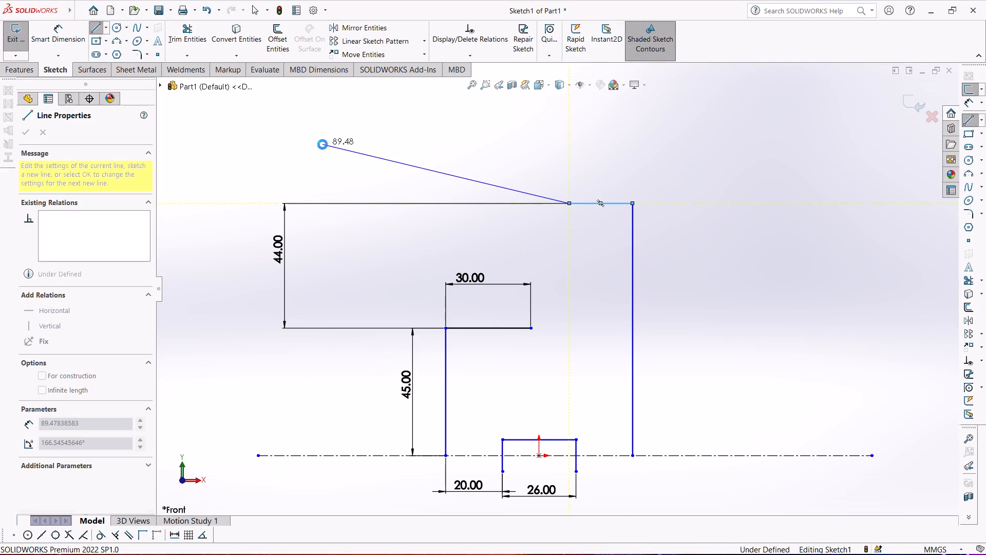
Dimension the short horizontal line at the top of the right vertical side as 22 mm.
{"action": "left_click_drag", "start_coordinate": [58, 36], "coordinate": [63, 41]}
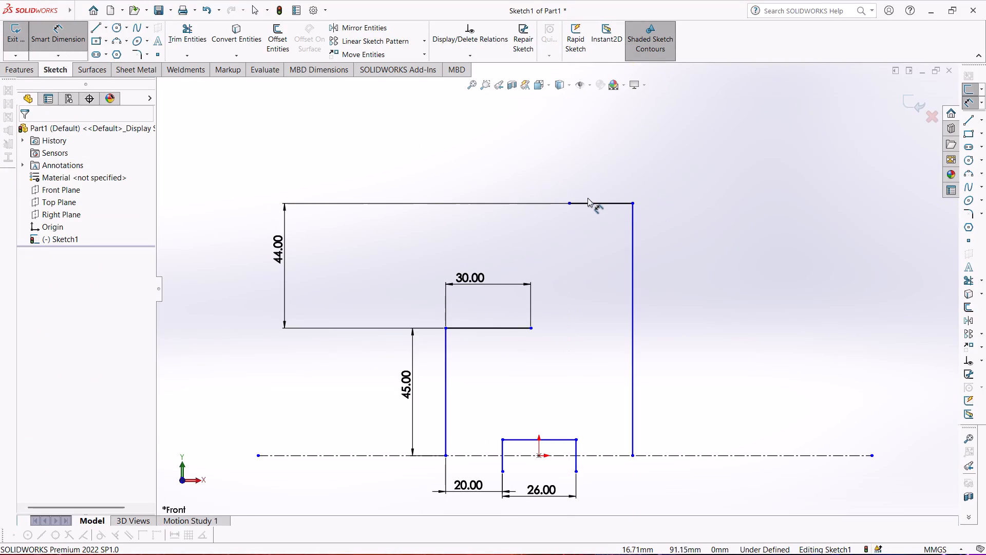
{"action": "left_click", "coordinate": [590, 202]}
{"action": "left_click", "coordinate": [583, 176]}
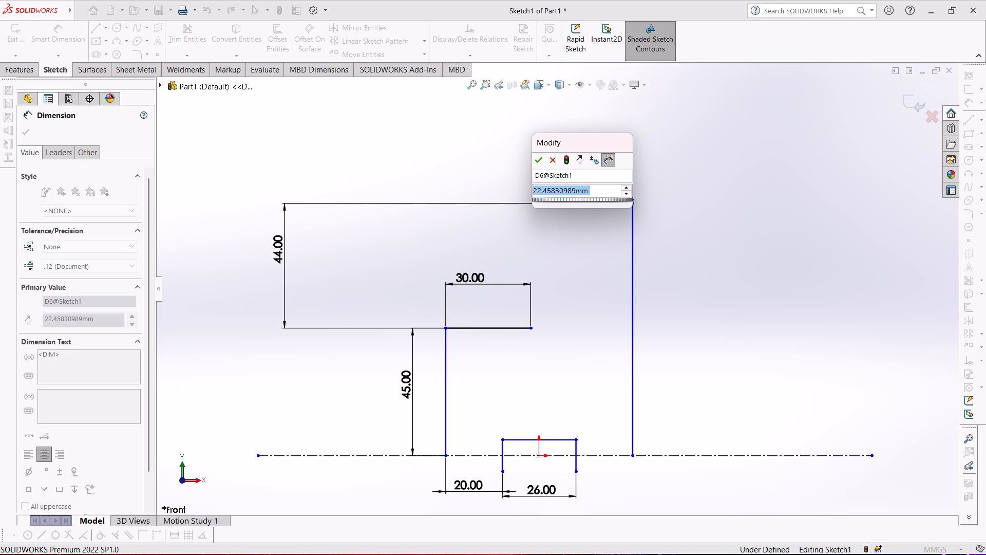
{"action": "type", "text": "22"}
{"action": "key", "text": "Return"}
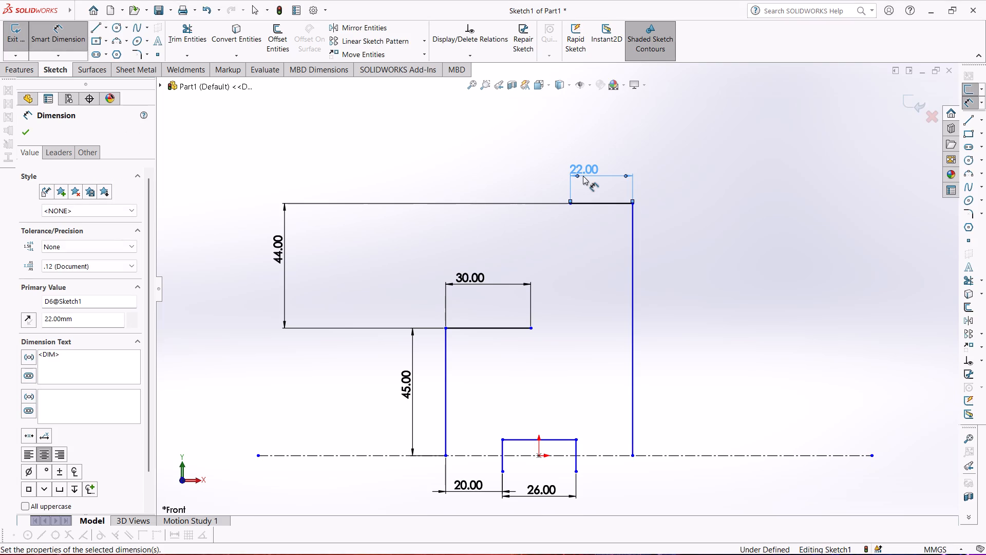
Sketch a slanted line joining the 30 mm line's inner endpoint to the 22 mm line's inner endpoint.
{"action": "left_click", "coordinate": [92, 25]}
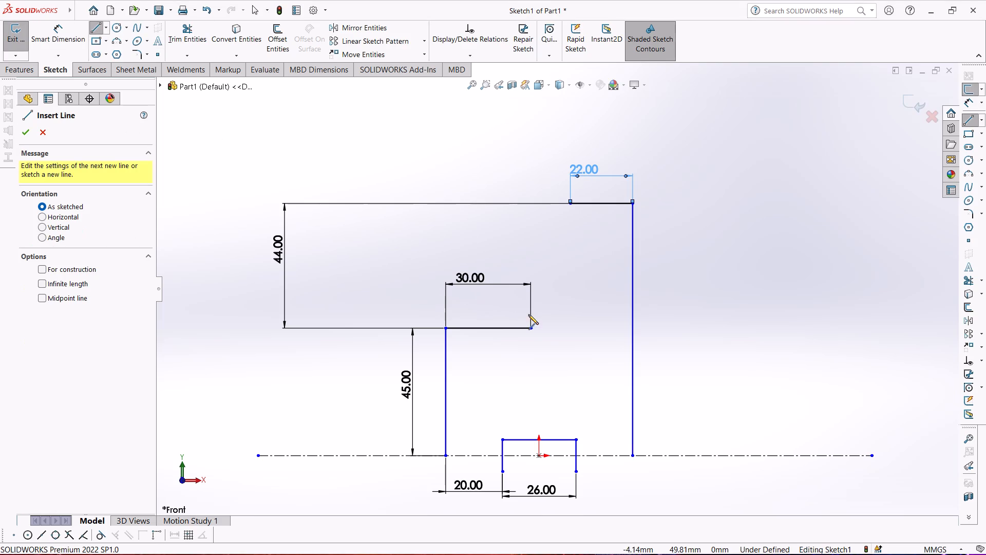
{"action": "left_click", "coordinate": [532, 327]}
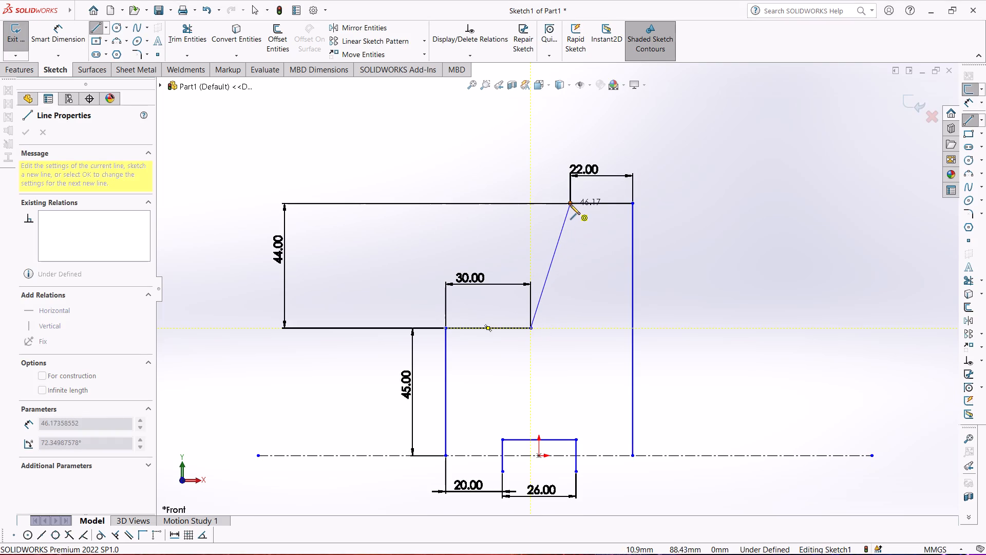
{"action": "left_click", "coordinate": [571, 203]}
{"action": "key", "text": "Escape"}
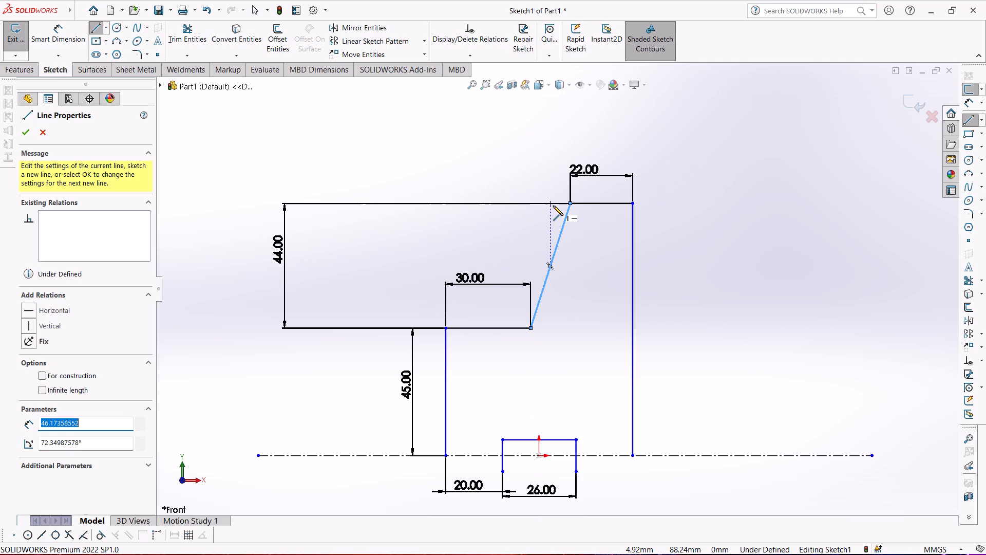
{"action": "key", "text": "Escape"}
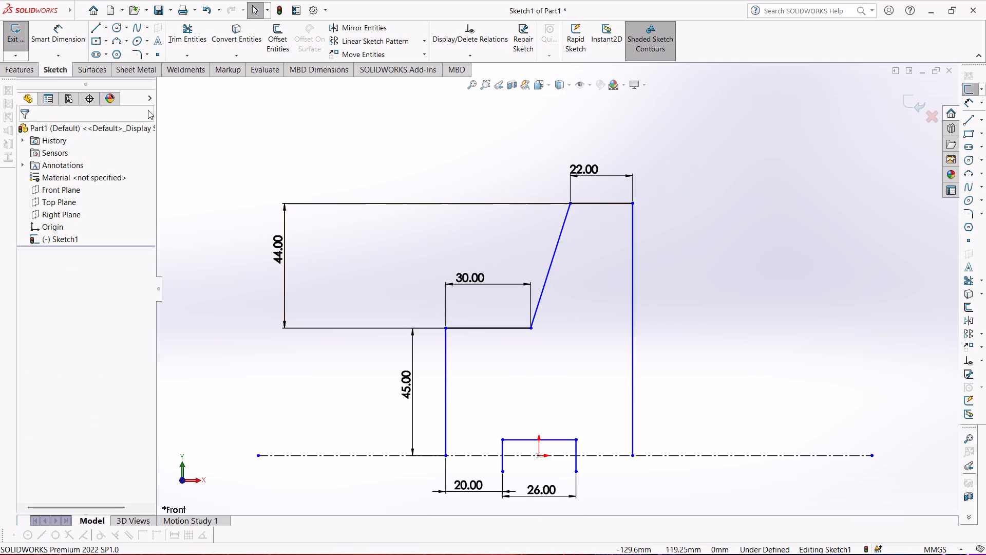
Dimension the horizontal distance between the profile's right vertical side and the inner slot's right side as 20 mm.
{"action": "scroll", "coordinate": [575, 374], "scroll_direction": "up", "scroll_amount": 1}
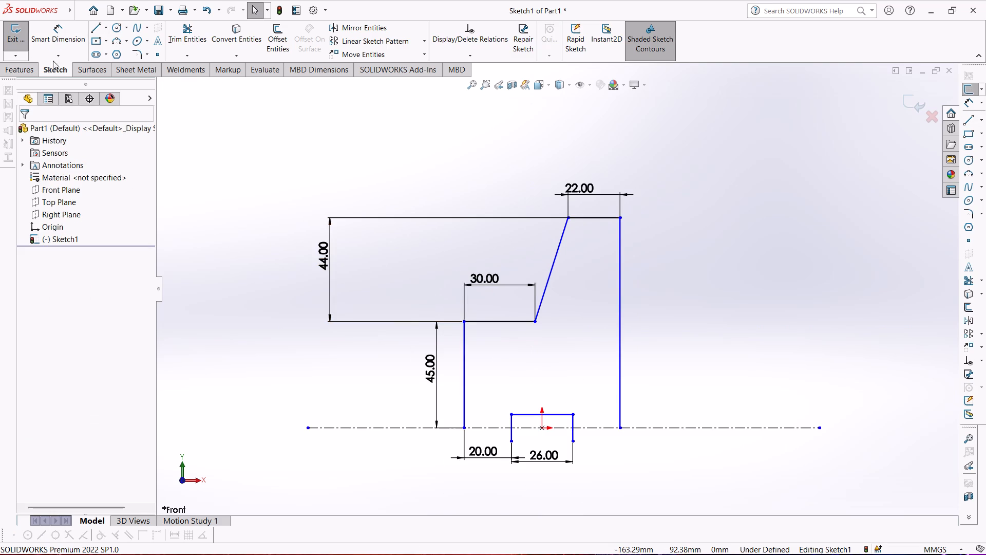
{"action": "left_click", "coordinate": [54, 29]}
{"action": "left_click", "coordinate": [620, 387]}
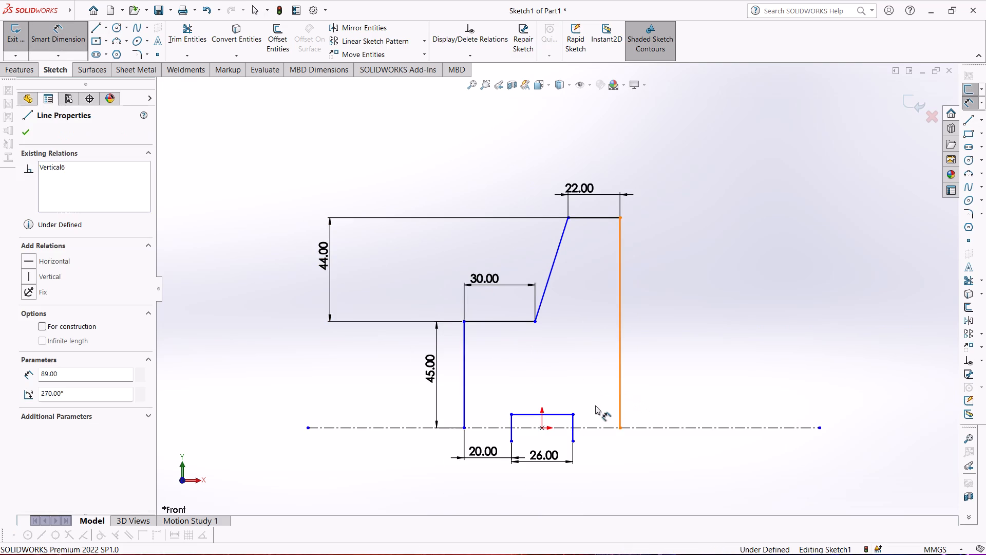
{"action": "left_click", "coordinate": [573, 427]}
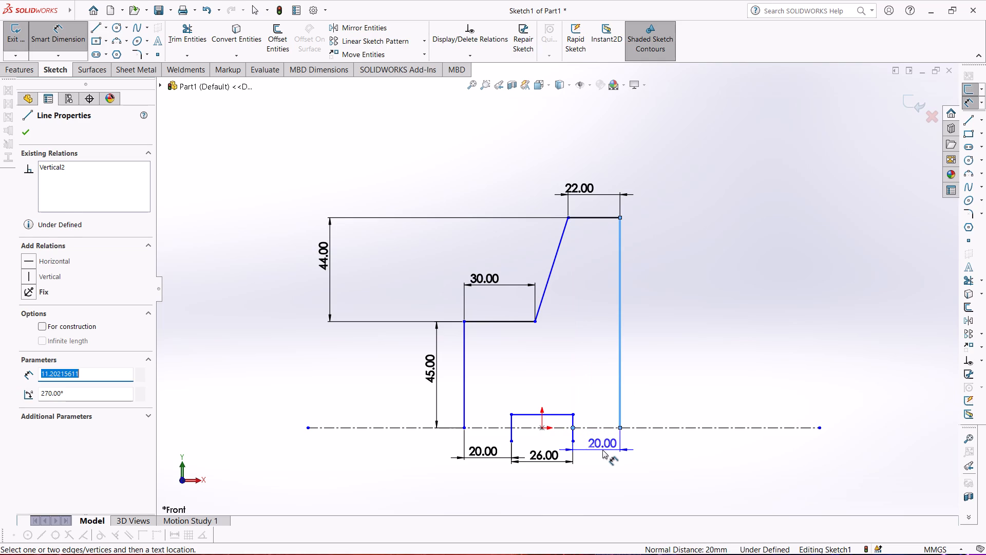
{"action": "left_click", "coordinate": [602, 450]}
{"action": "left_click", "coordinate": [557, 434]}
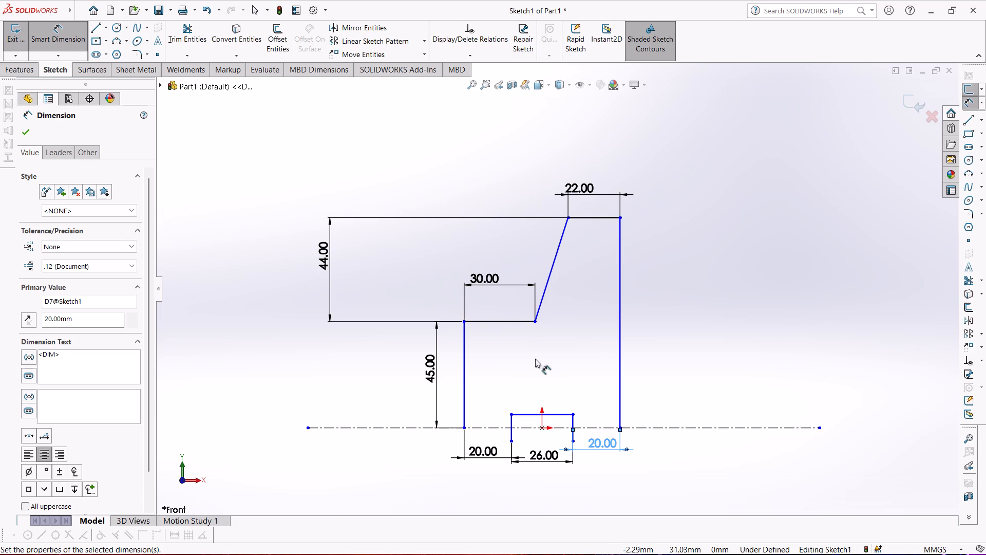
Dimension the horizontal distance from the origin to the profile's right vertical side as 33 mm.
{"action": "left_click", "coordinate": [623, 385]}
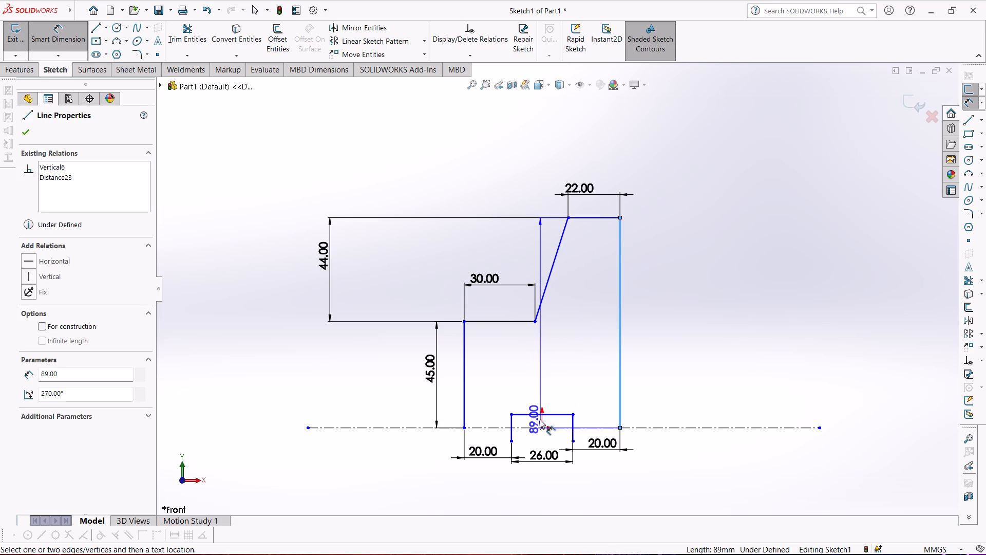
{"action": "scroll", "coordinate": [540, 424], "scroll_direction": "down", "scroll_amount": 7}
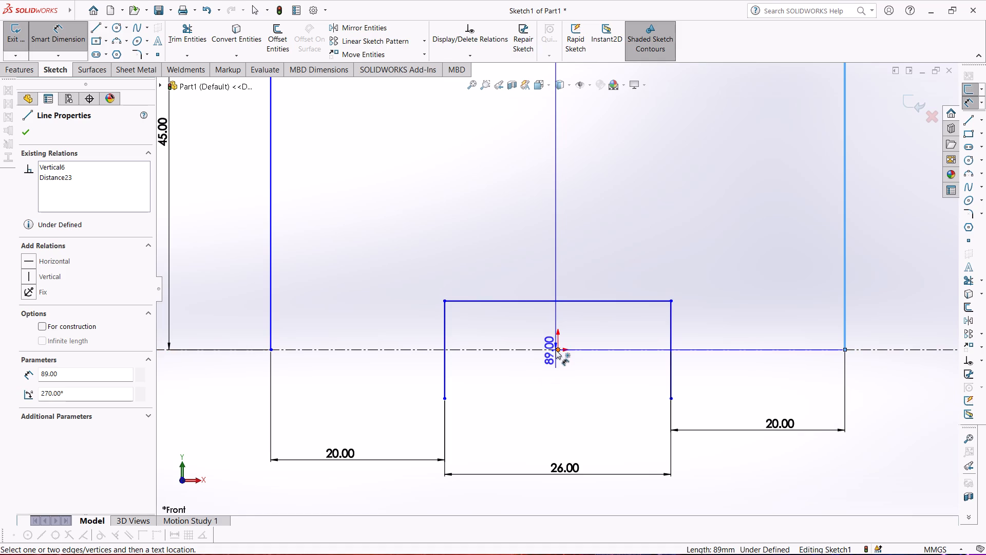
{"action": "left_click", "coordinate": [556, 350]}
{"action": "left_click", "coordinate": [558, 385]}
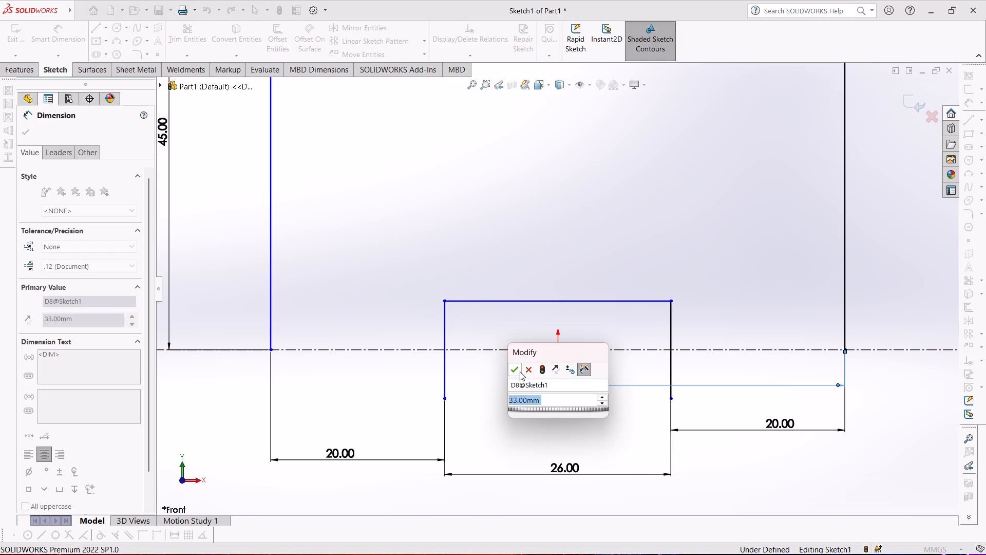
{"action": "left_click", "coordinate": [514, 370]}
Dimension the height of the inner slot's top line above the horizontal centerline as 30 mm.
{"action": "scroll", "coordinate": [513, 367], "scroll_direction": "up", "scroll_amount": 1}
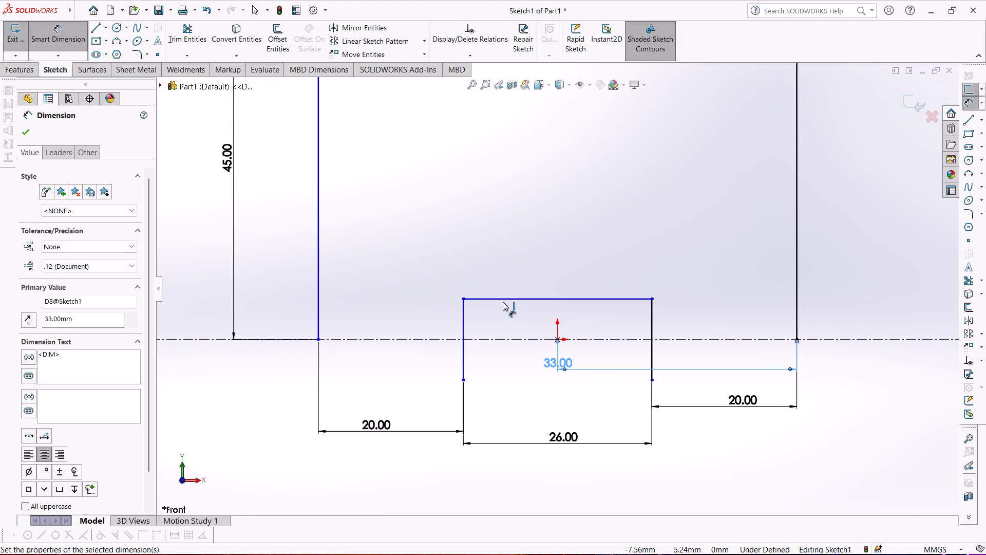
{"action": "left_click", "coordinate": [503, 302]}
{"action": "left_click", "coordinate": [503, 341]}
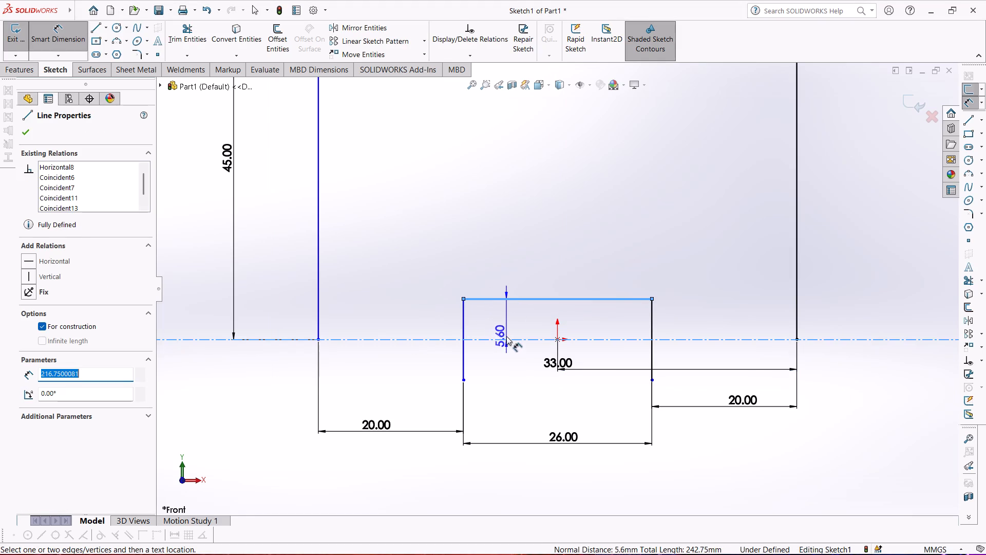
{"action": "left_click", "coordinate": [513, 334]}
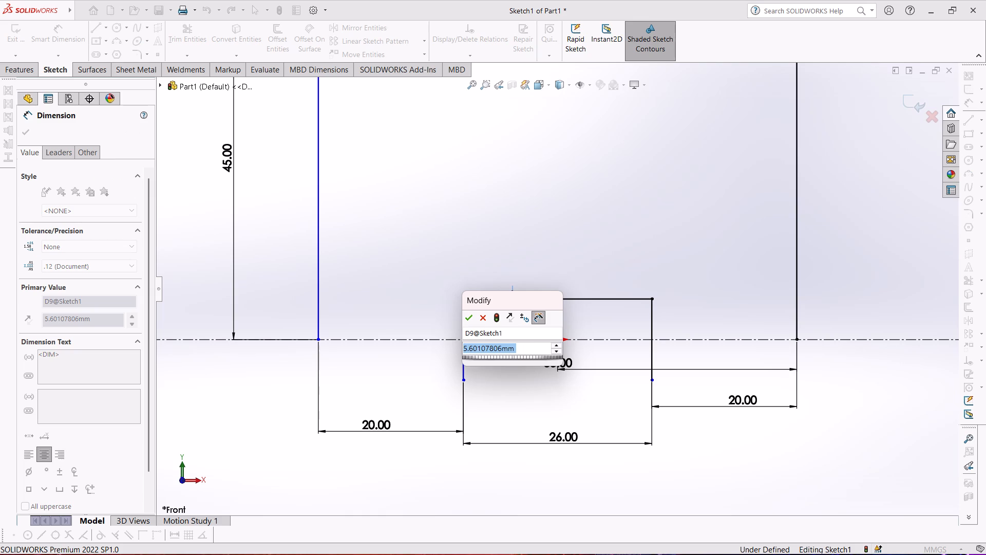
{"action": "type", "text": "30"}
{"action": "key", "text": "Return"}
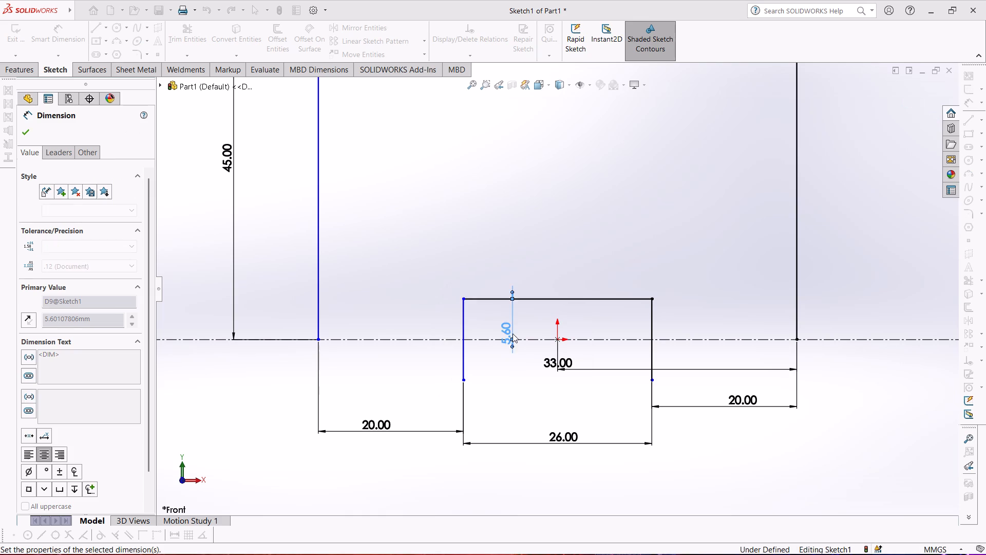
Trim away the portions of the inner slot's two vertical sides that extend below the horizontal centerline.
{"action": "scroll", "coordinate": [508, 323], "scroll_direction": "up", "scroll_amount": 6}
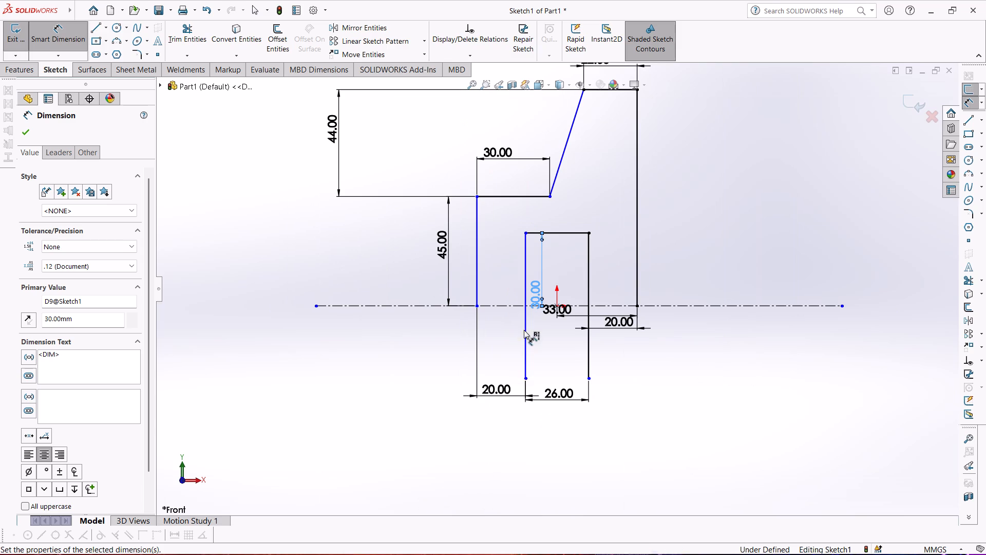
{"action": "scroll", "coordinate": [547, 278], "scroll_direction": "down", "scroll_amount": 3}
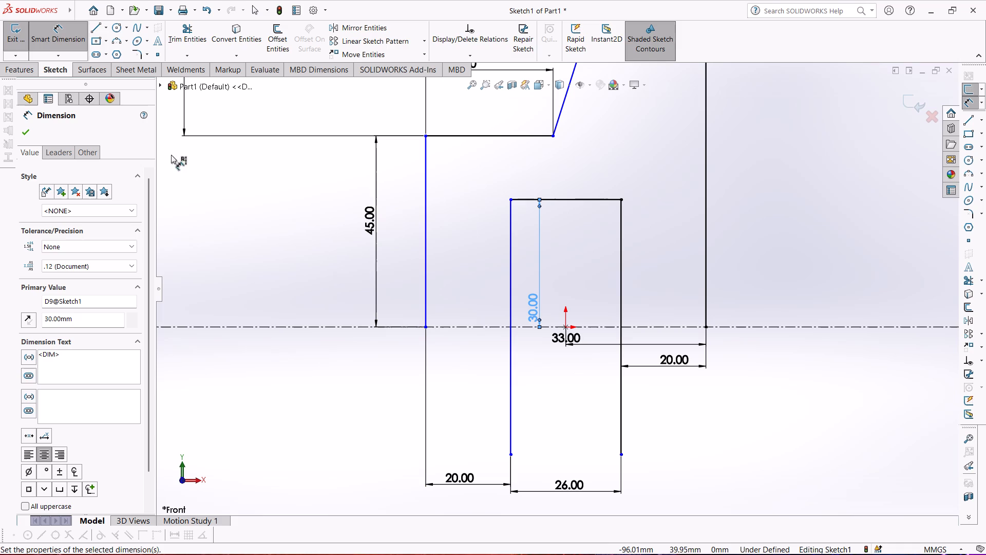
{"action": "left_click", "coordinate": [173, 31]}
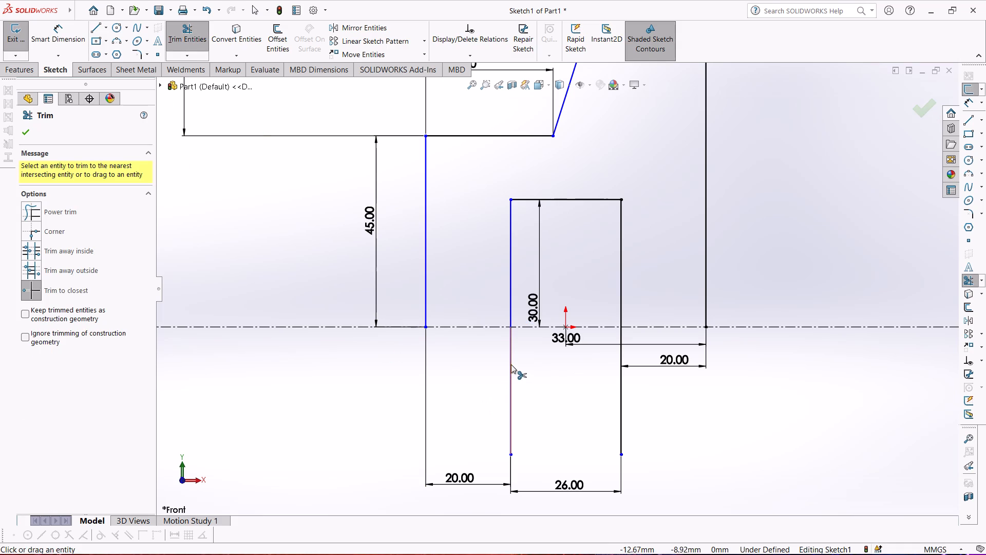
{"action": "left_click", "coordinate": [510, 363]}
{"action": "left_click", "coordinate": [520, 292]}
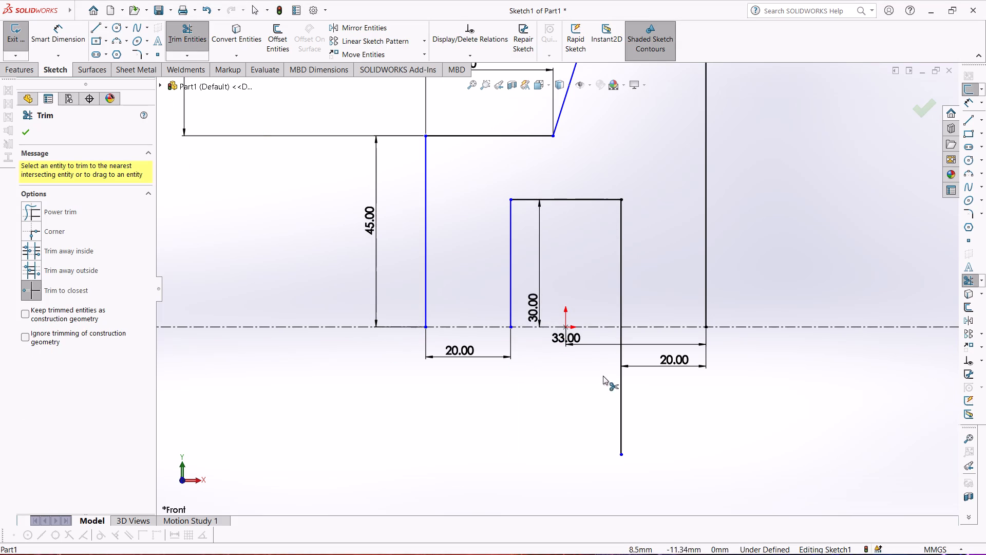
{"action": "left_click", "coordinate": [622, 375]}
{"action": "left_click", "coordinate": [519, 301]}
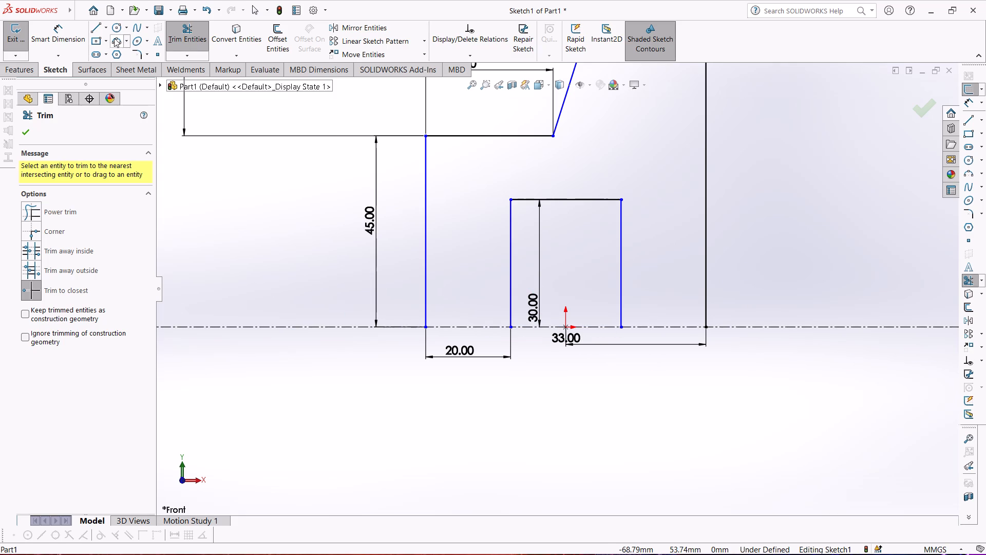
Dimension the inner slot's top line as 26 mm wide.
{"action": "left_click", "coordinate": [65, 48]}
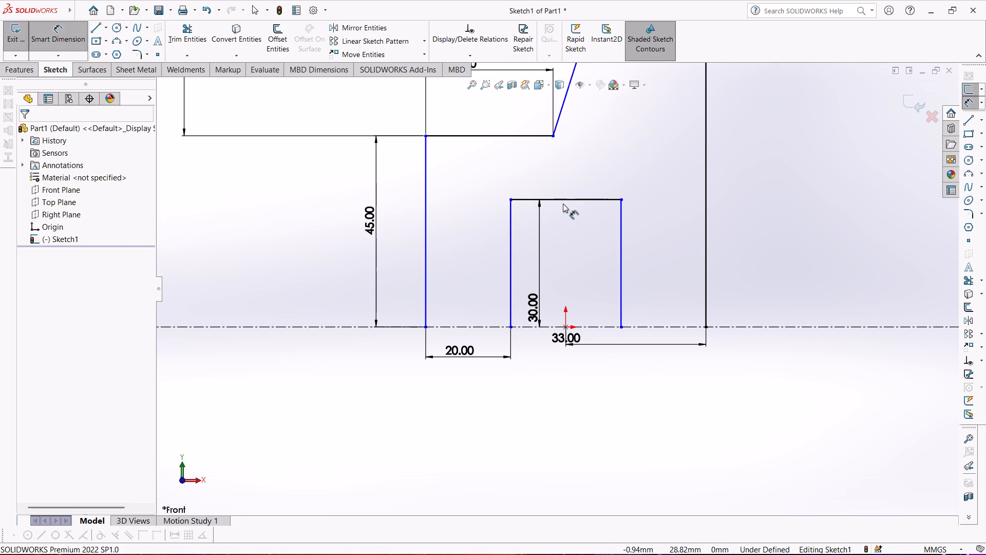
{"action": "left_click", "coordinate": [564, 199]}
{"action": "left_click", "coordinate": [560, 238]}
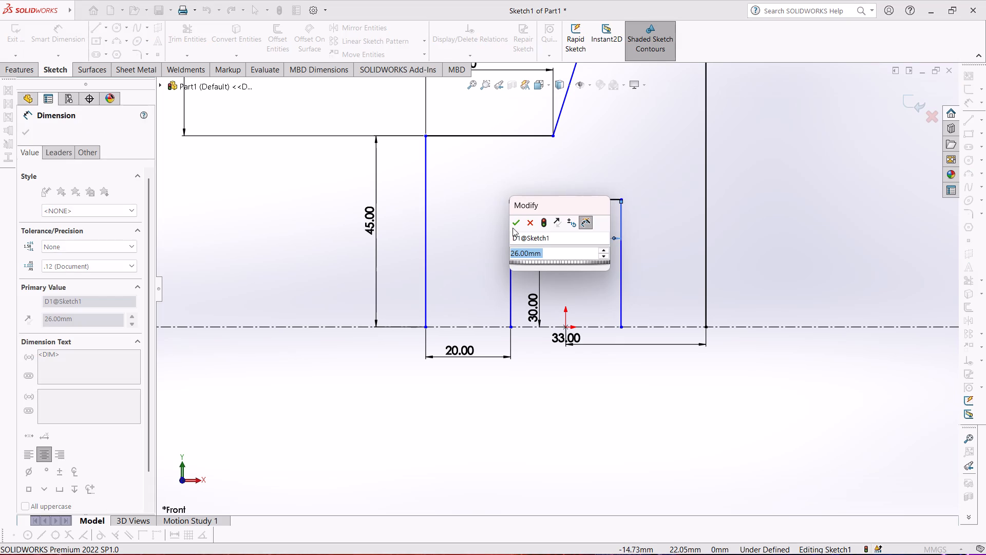
{"action": "left_click", "coordinate": [521, 221]}
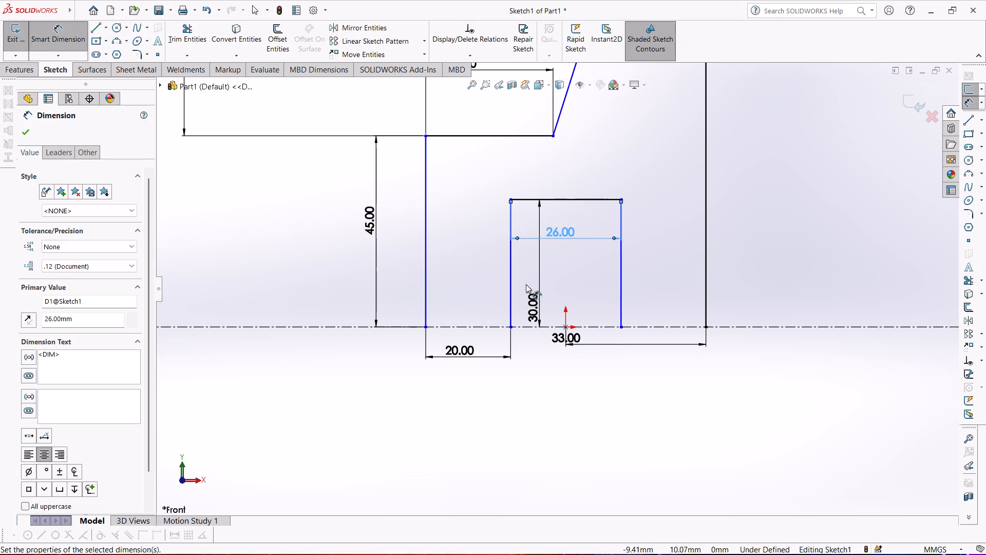
Dimension the horizontal distance from the origin to the inner slot's right side as 13 mm.
{"action": "left_click", "coordinate": [624, 255]}
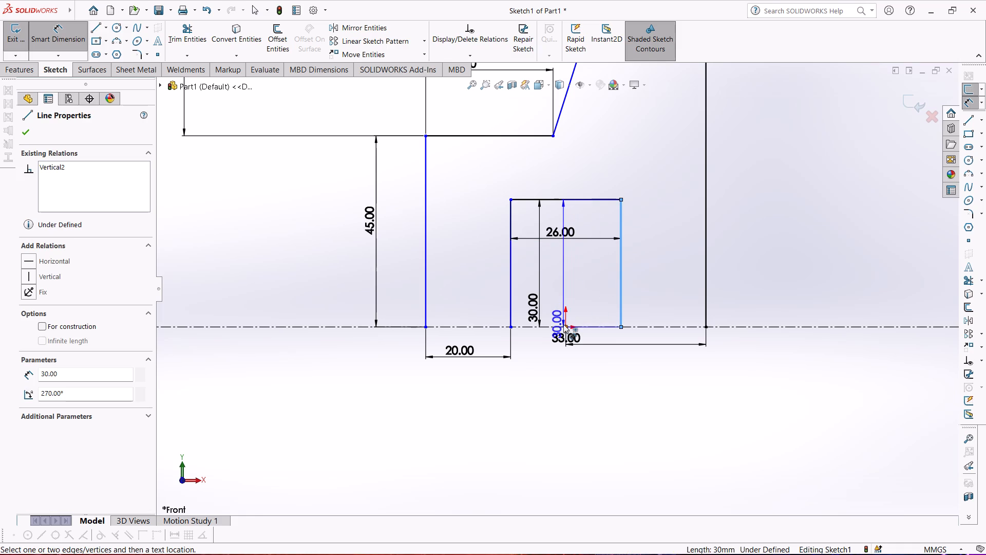
{"action": "left_click", "coordinate": [566, 324]}
{"action": "left_click", "coordinate": [579, 308]}
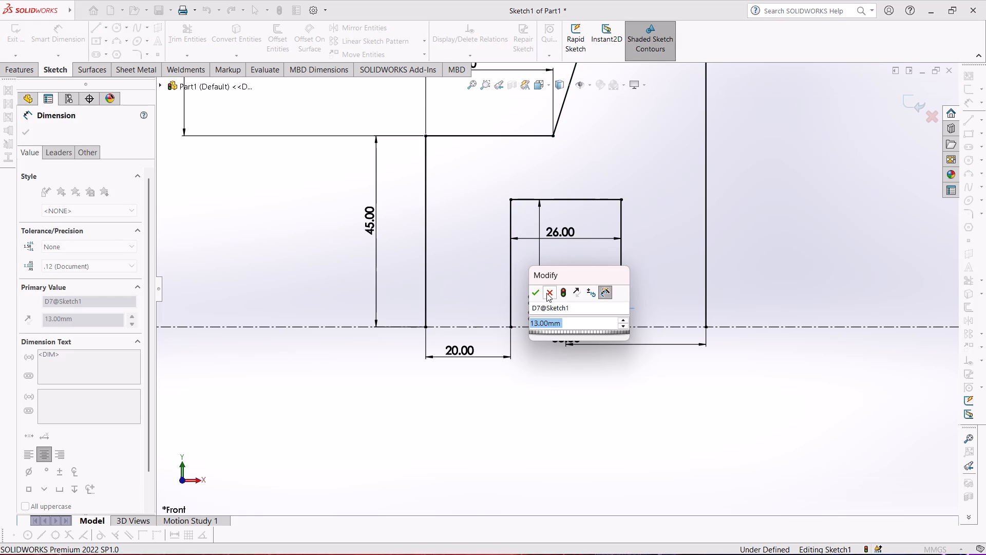
{"action": "left_click", "coordinate": [538, 290]}
Apply 6 mm sketch fillets to the inner slot's two upper corners.
{"action": "scroll", "coordinate": [566, 181], "scroll_direction": "up", "scroll_amount": 2}
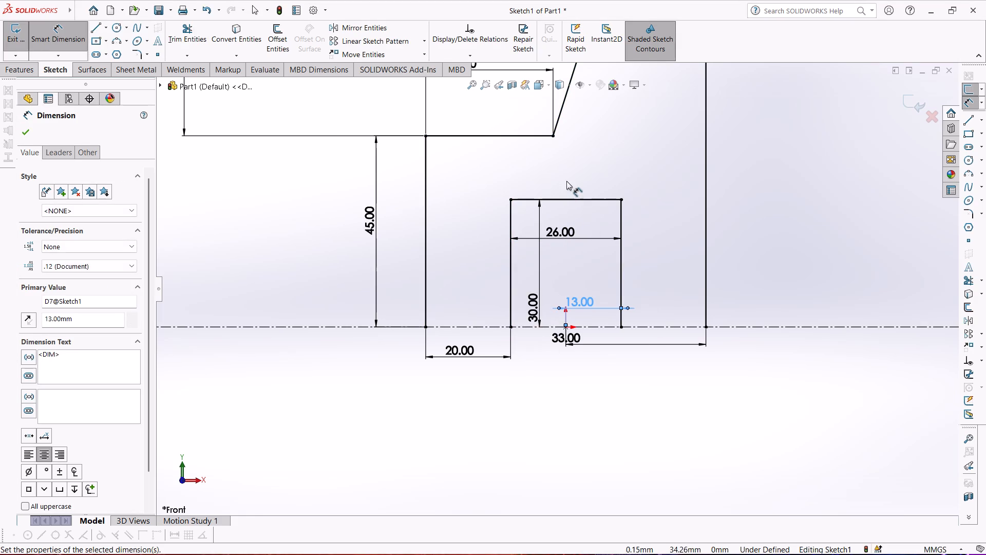
{"action": "scroll", "coordinate": [566, 181], "scroll_direction": "up", "scroll_amount": 1}
{"action": "scroll", "coordinate": [587, 175], "scroll_direction": "down", "scroll_amount": 2}
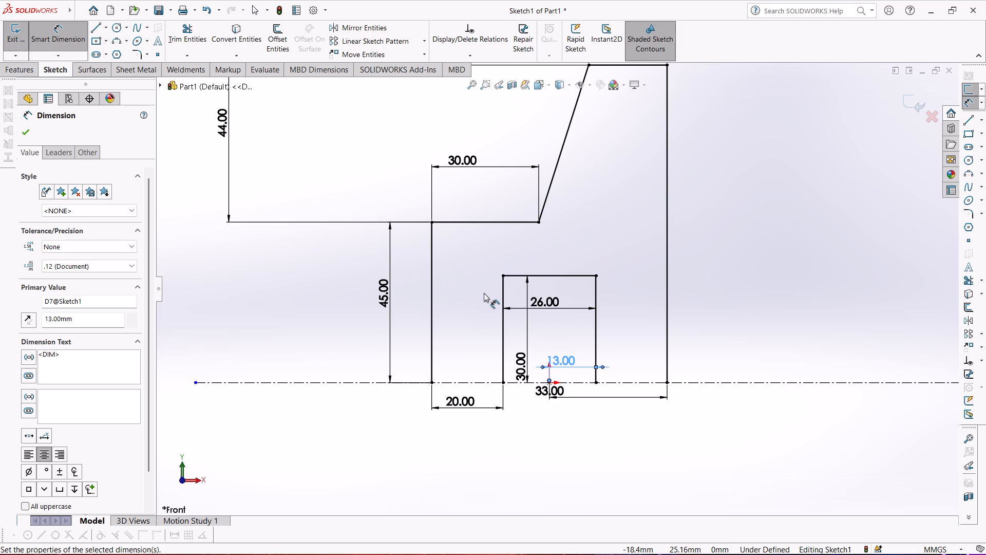
{"action": "left_click", "coordinate": [137, 52]}
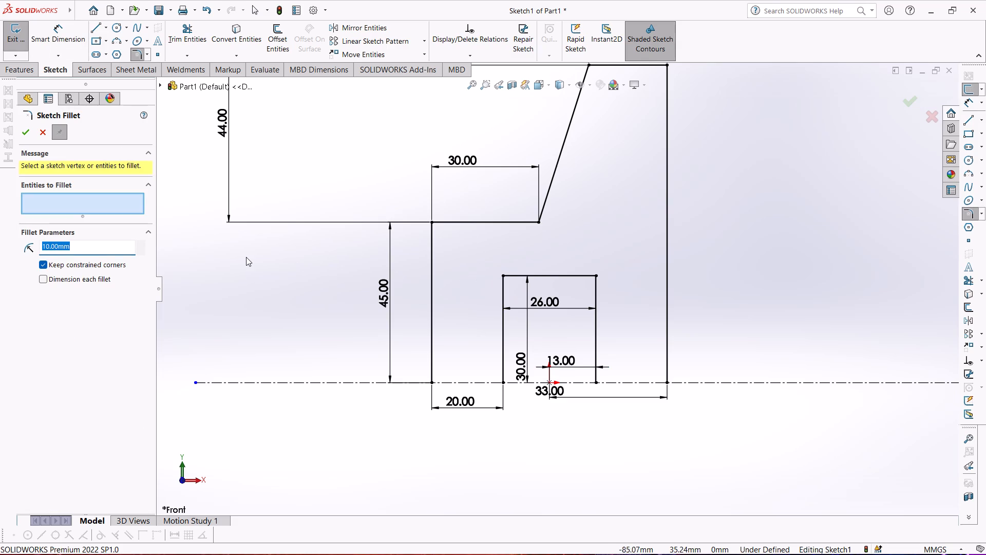
{"action": "key", "text": "6"}
{"action": "key", "text": "Return"}
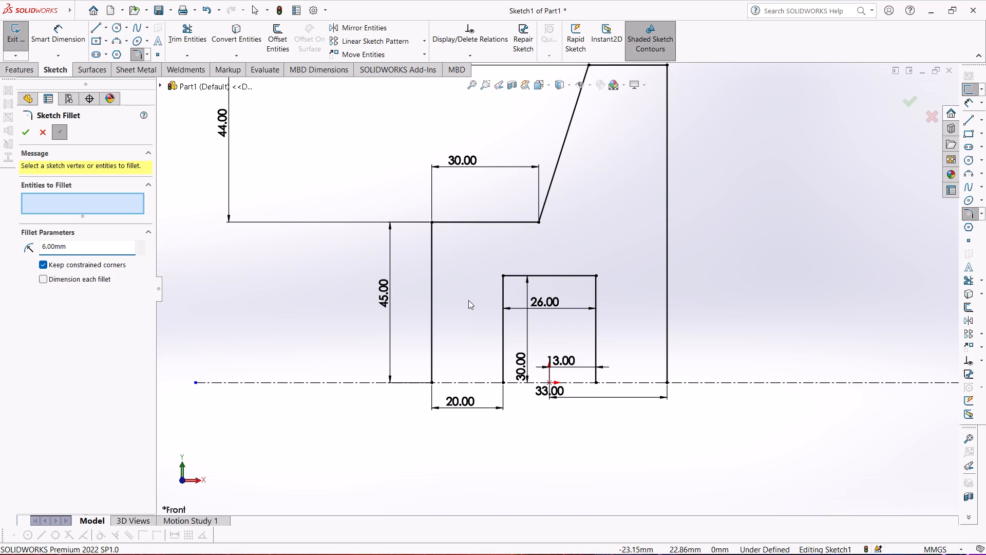
{"action": "left_click", "coordinate": [503, 276]}
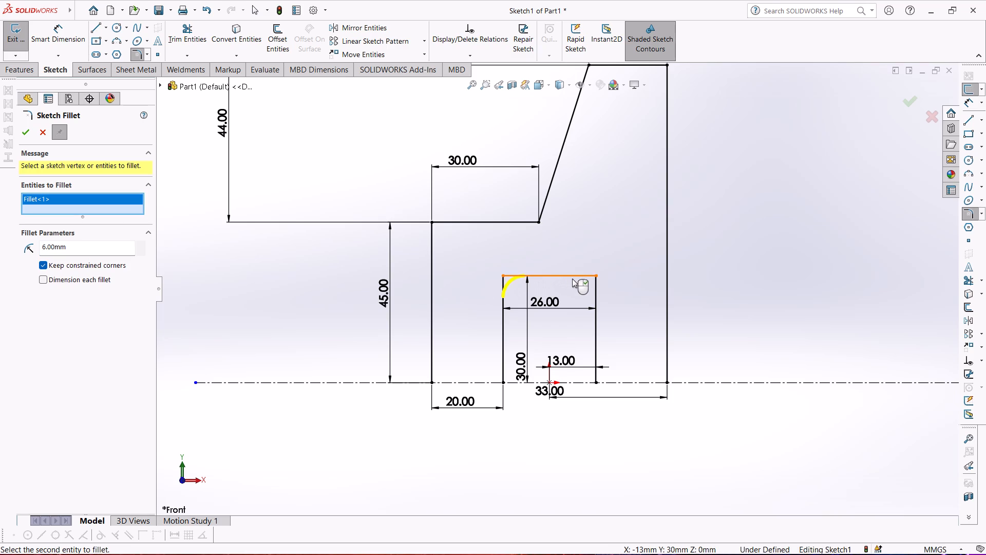
{"action": "left_click", "coordinate": [595, 275]}
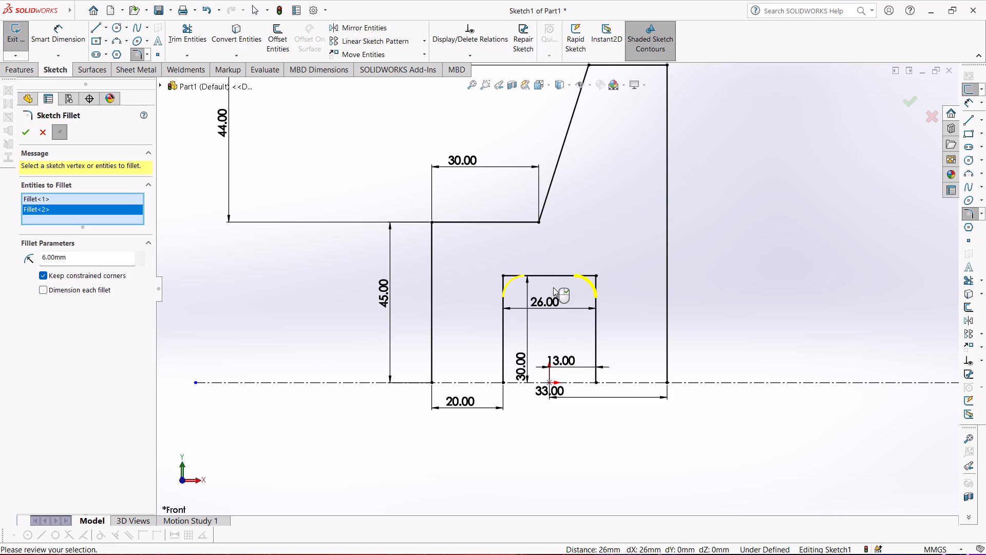
{"action": "key", "text": "Return"}
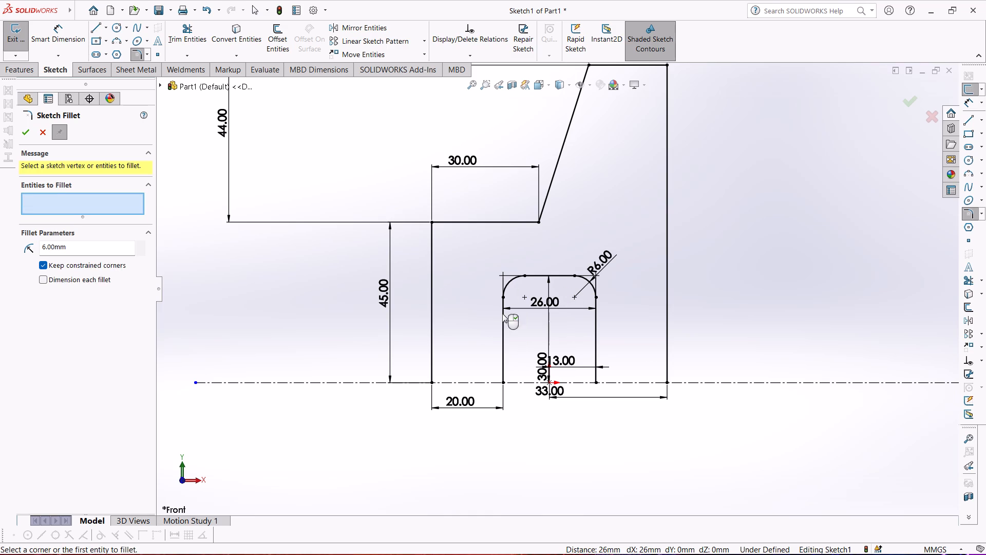
Draw a 66 mm horizontal line along the centerline, closing the base profile between its two lower corners.
{"action": "left_click", "coordinate": [97, 30]}
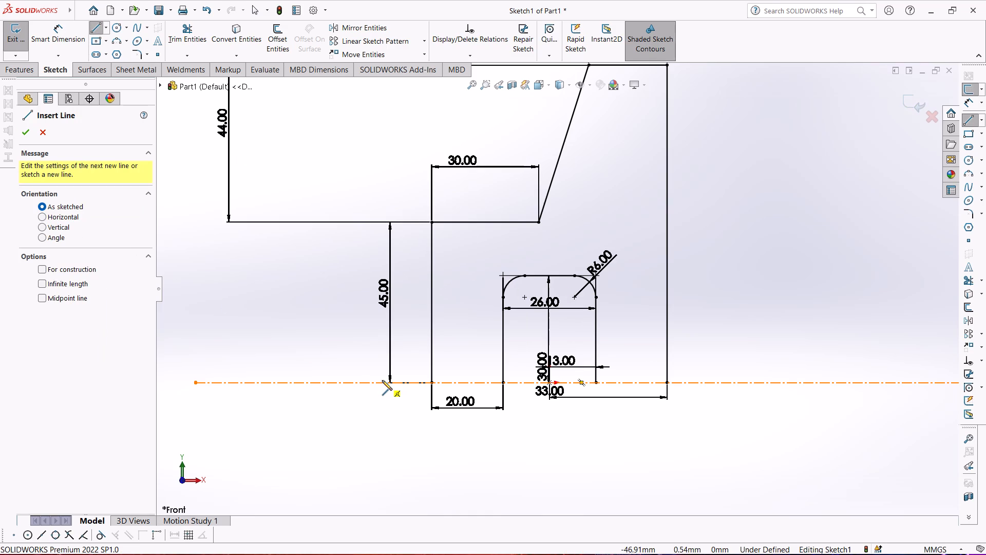
{"action": "left_click", "coordinate": [432, 383]}
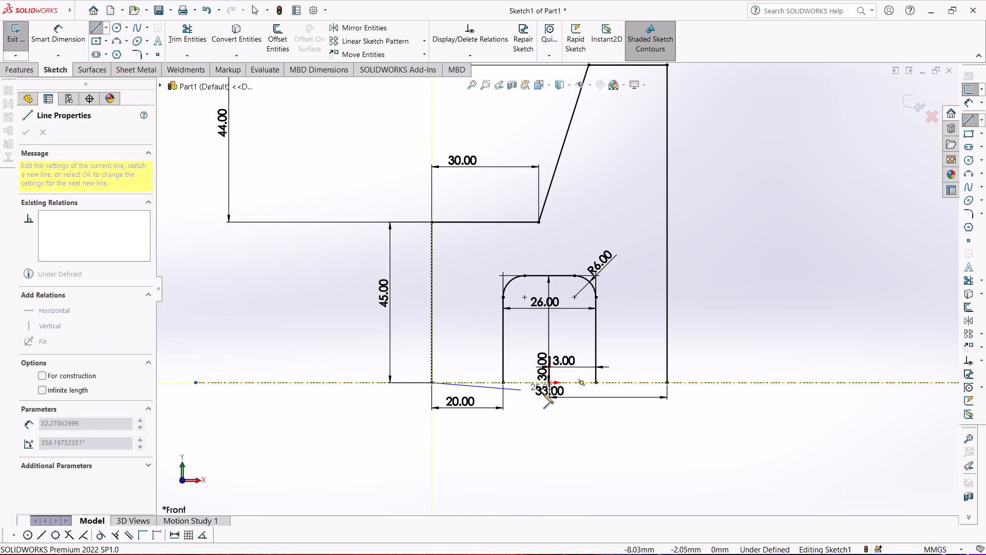
{"action": "left_click", "coordinate": [668, 381]}
{"action": "key", "text": "Escape"}
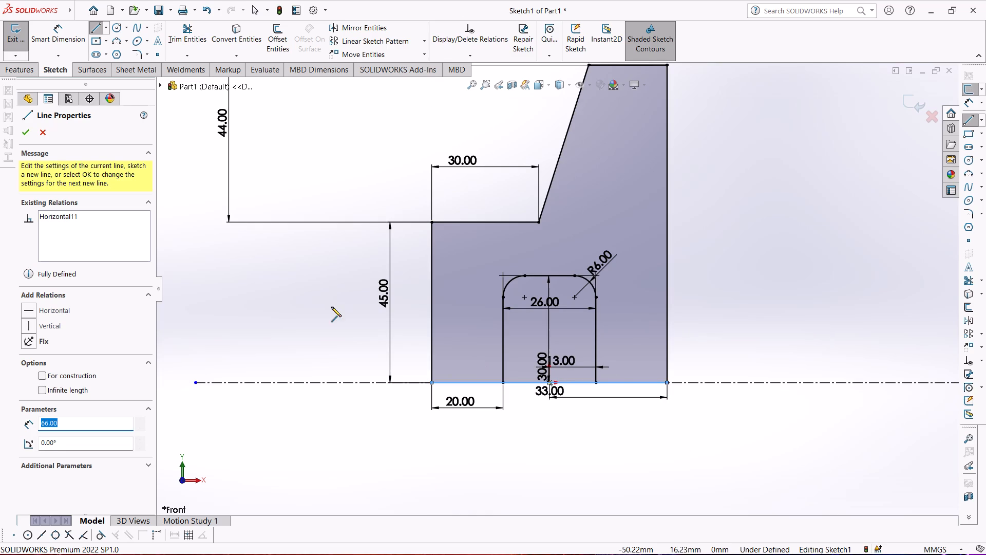
Trim away the segment of the bottom line that spans the inner slot's opening.
{"action": "left_click", "coordinate": [180, 29]}
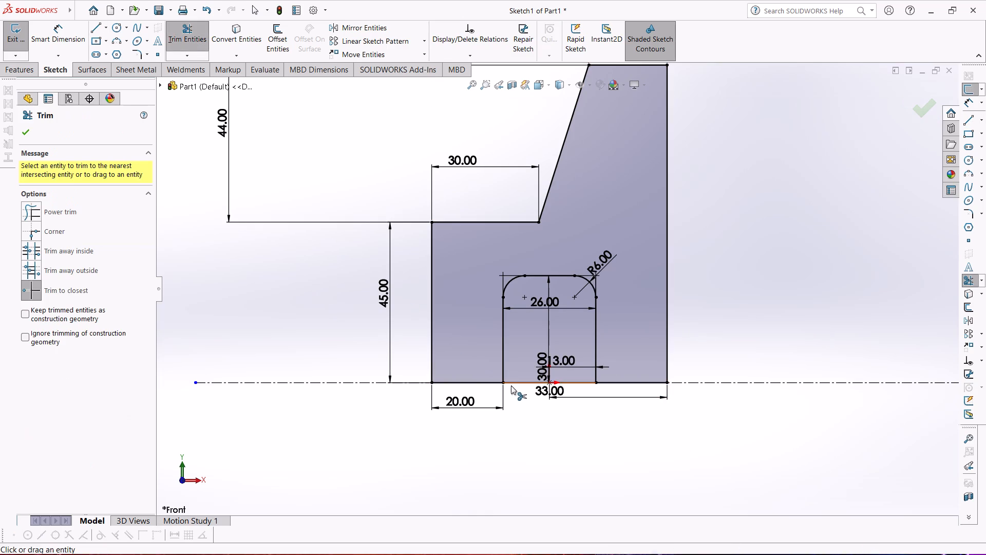
{"action": "left_click", "coordinate": [522, 380]}
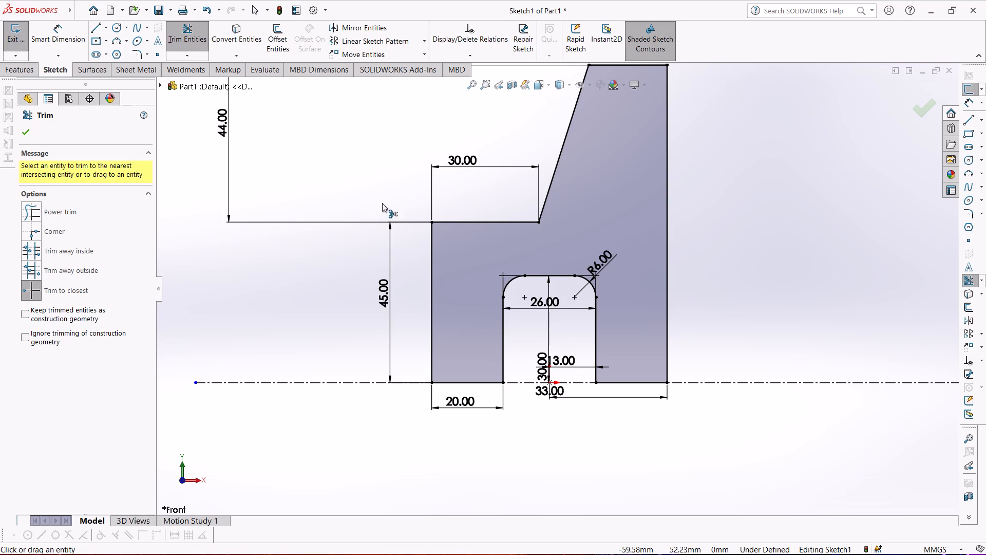
Sketch a corner rectangle about 6.5 mm wide and 24.7 mm high inside the upright part, with its bottom level with the step.
{"action": "scroll", "coordinate": [343, 180], "scroll_direction": "up", "scroll_amount": 2}
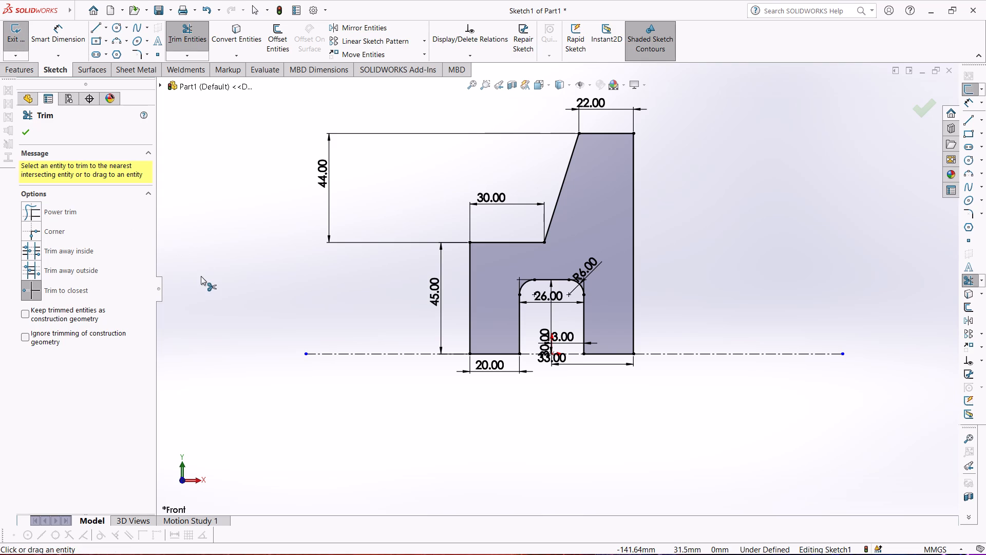
{"action": "scroll", "coordinate": [622, 227], "scroll_direction": "down", "scroll_amount": 5}
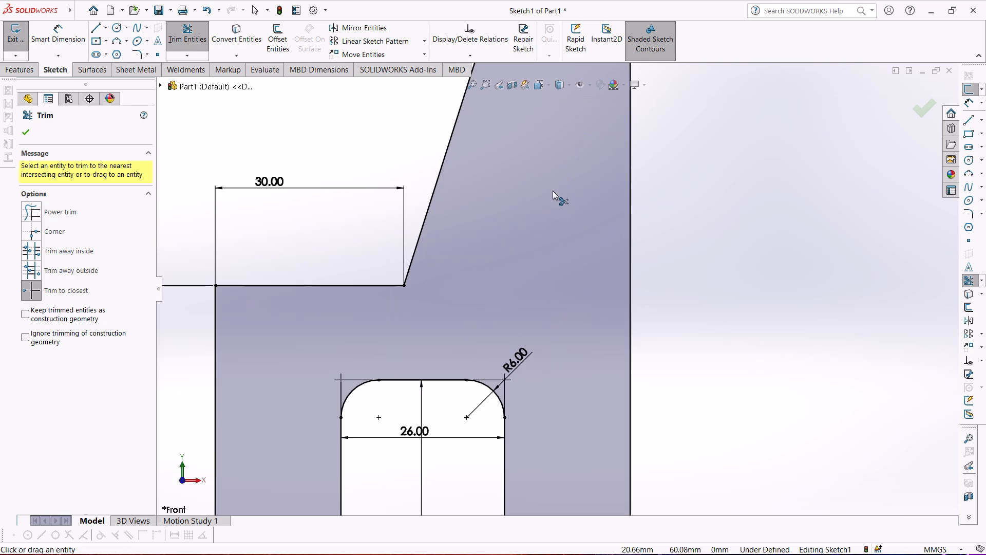
{"action": "left_click", "coordinate": [106, 43]}
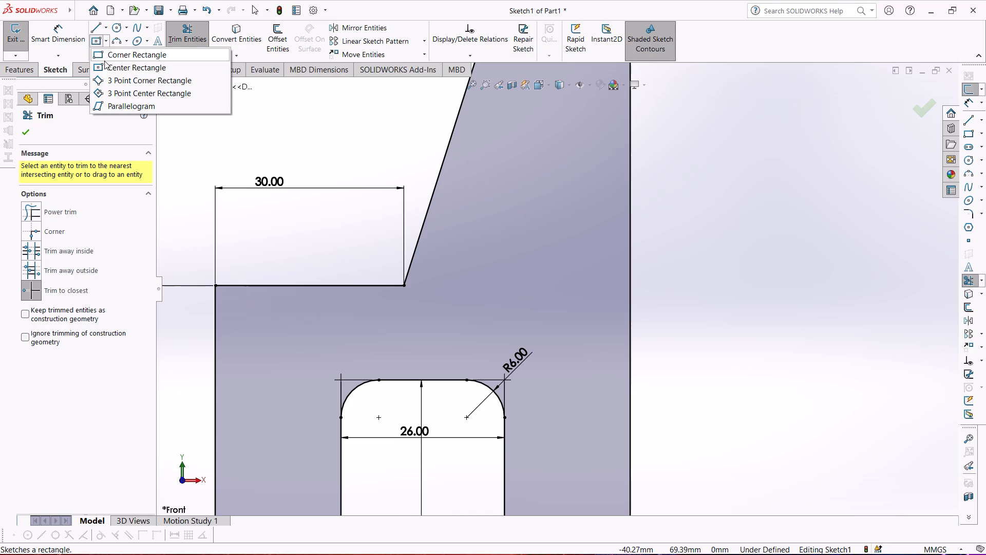
{"action": "left_click", "coordinate": [103, 57]}
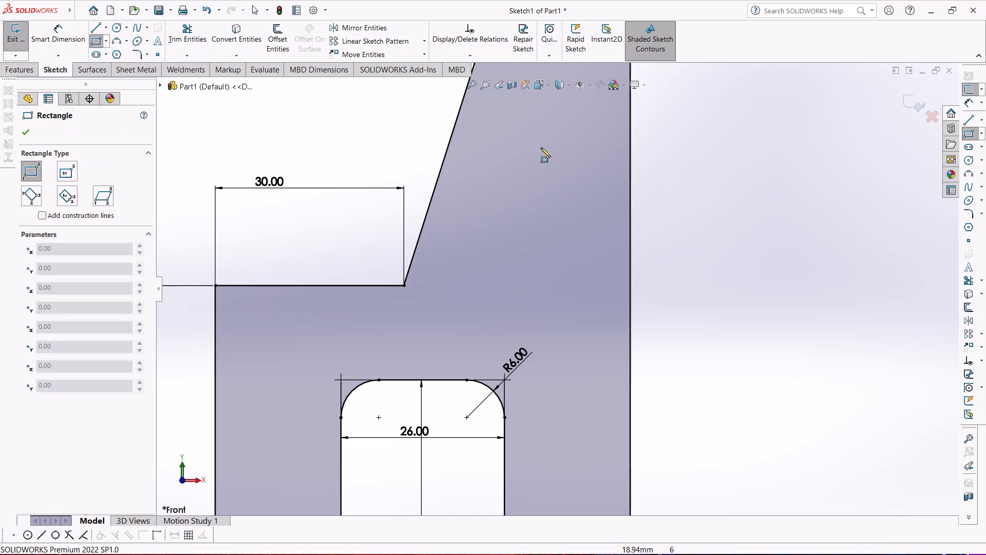
{"action": "left_click", "coordinate": [542, 130]}
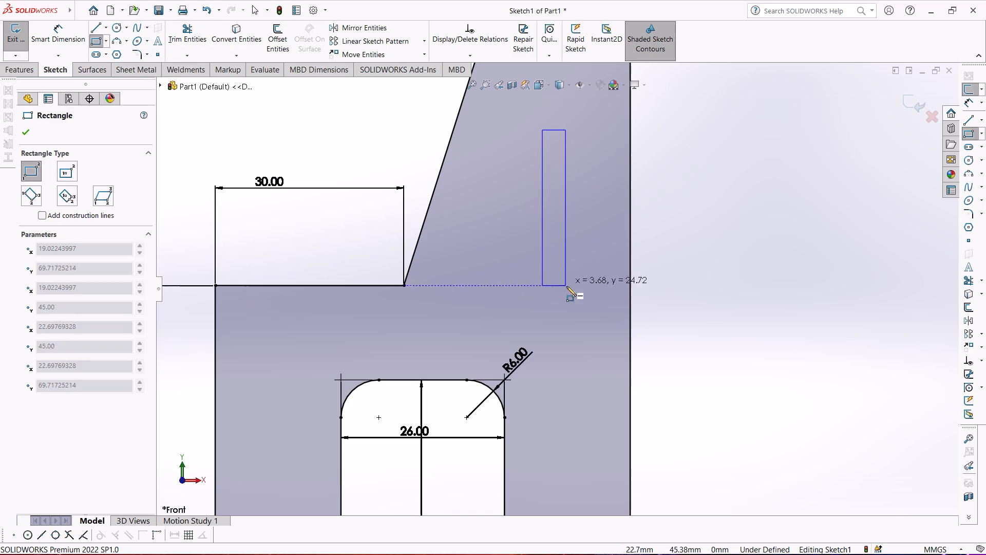
{"action": "left_click", "coordinate": [583, 288]}
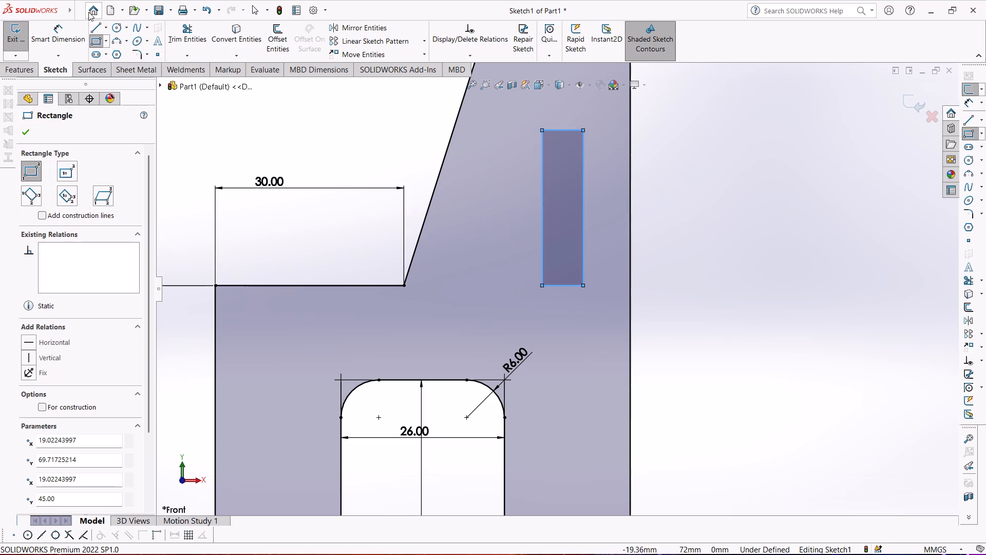
Dimension the rectangle's bottom edge at 45 mm above the horizontal centerline.
{"action": "left_click", "coordinate": [59, 26]}
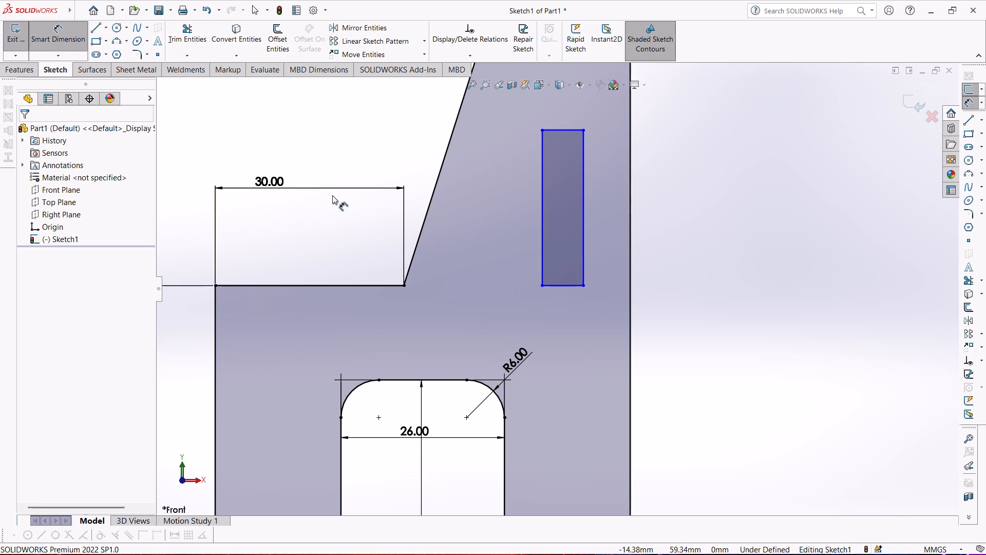
{"action": "left_click", "coordinate": [571, 285]}
{"action": "scroll", "coordinate": [572, 317], "scroll_direction": "up", "scroll_amount": 6}
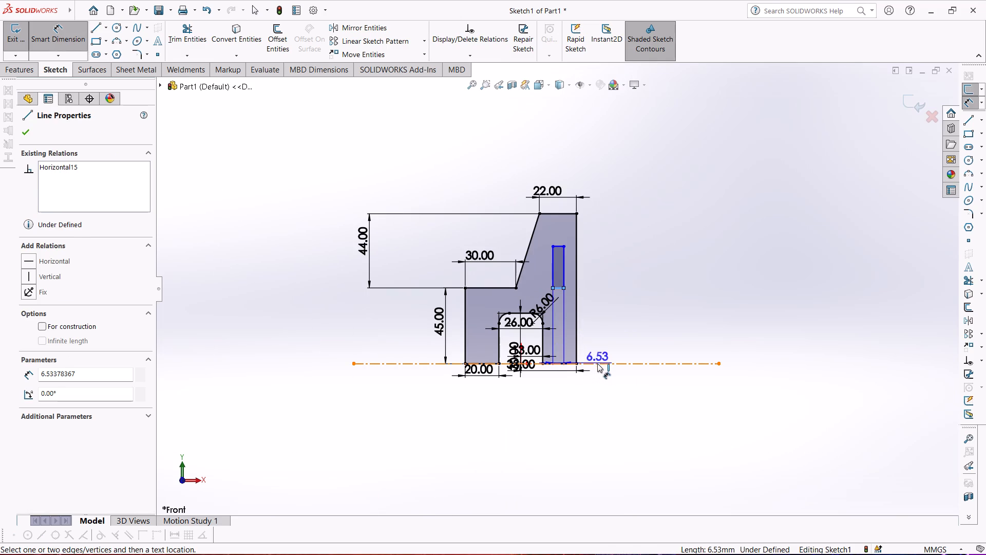
{"action": "left_click", "coordinate": [597, 363]}
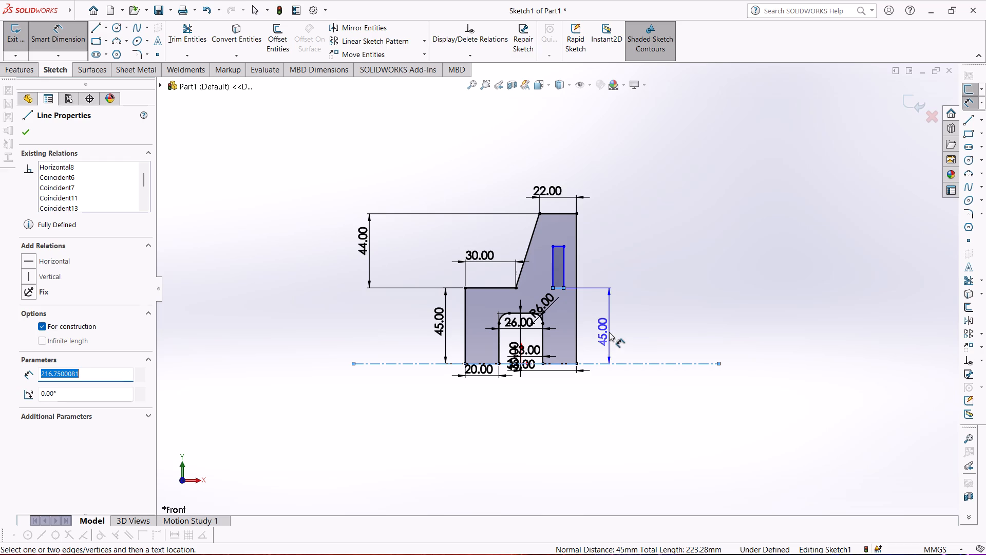
{"action": "left_click", "coordinate": [609, 332]}
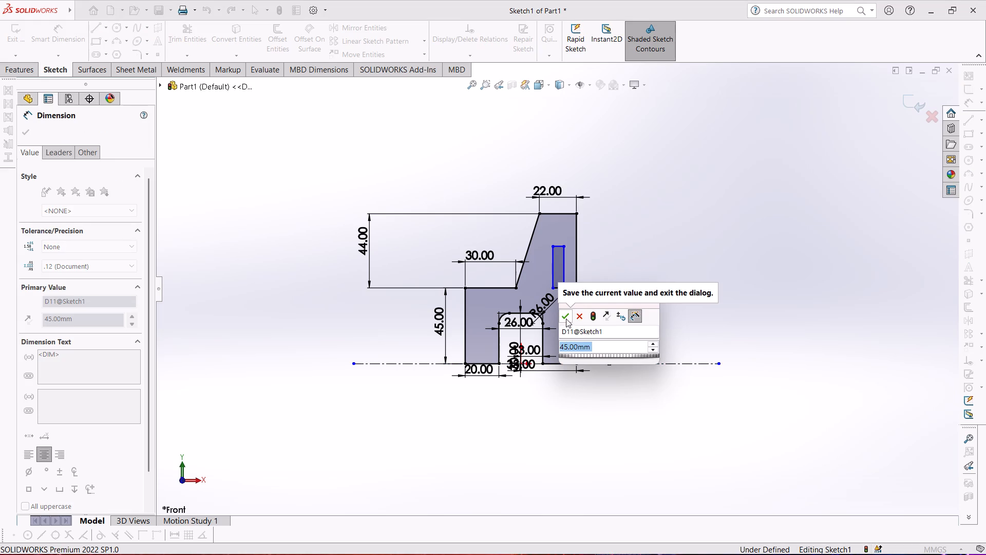
{"action": "left_click", "coordinate": [566, 318]}
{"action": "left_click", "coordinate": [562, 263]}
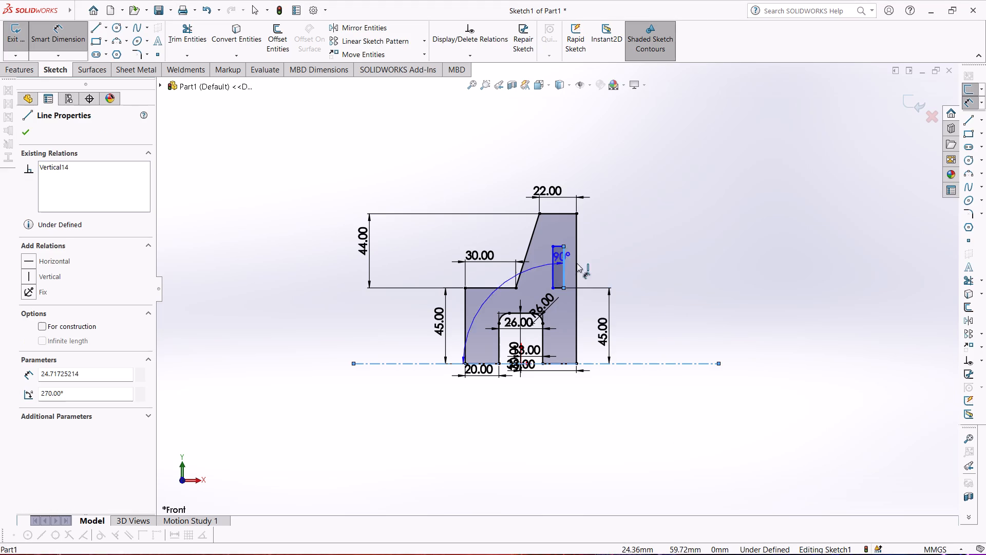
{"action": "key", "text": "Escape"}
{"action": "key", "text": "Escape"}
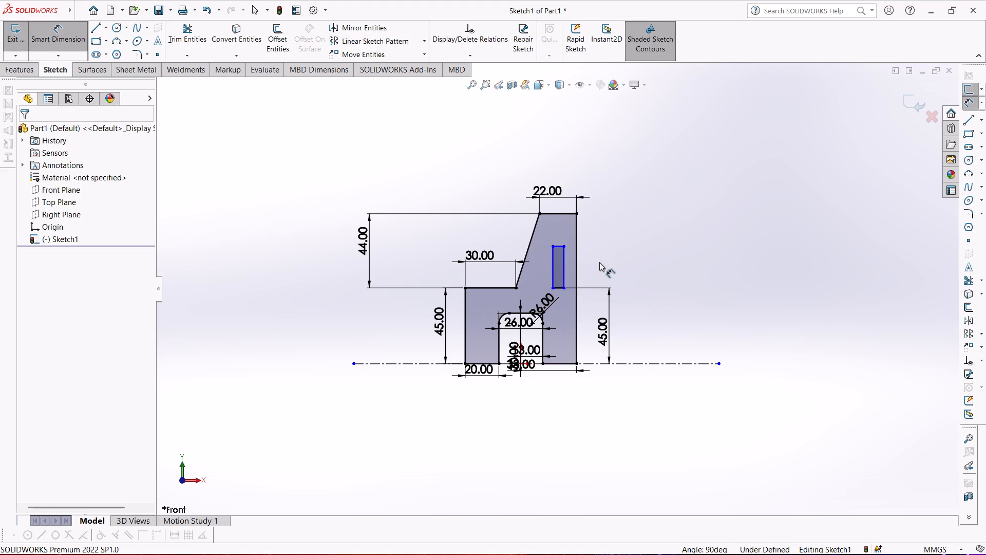
Dimension the rectangle's right side to set its height to 30 mm.
{"action": "left_click", "coordinate": [564, 262]}
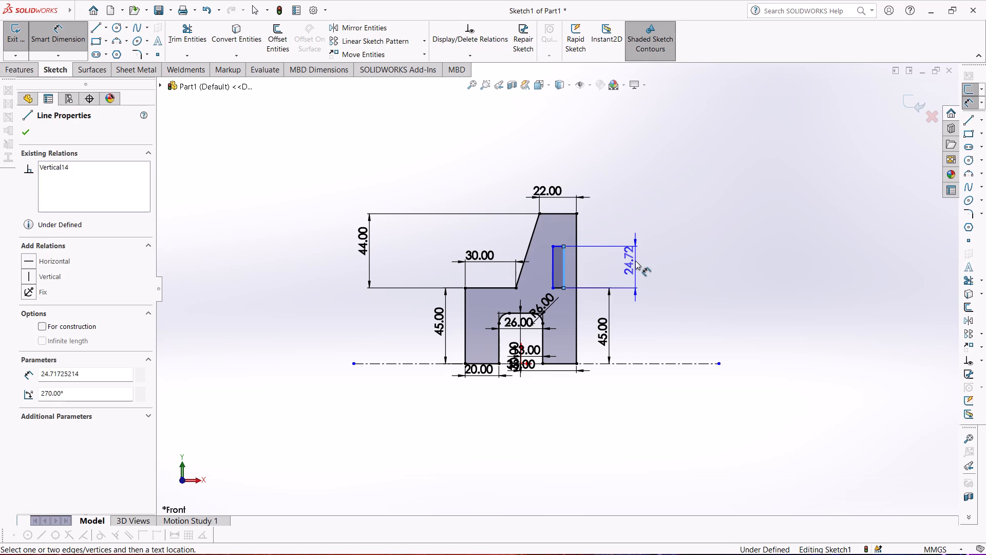
{"action": "left_click", "coordinate": [635, 261]}
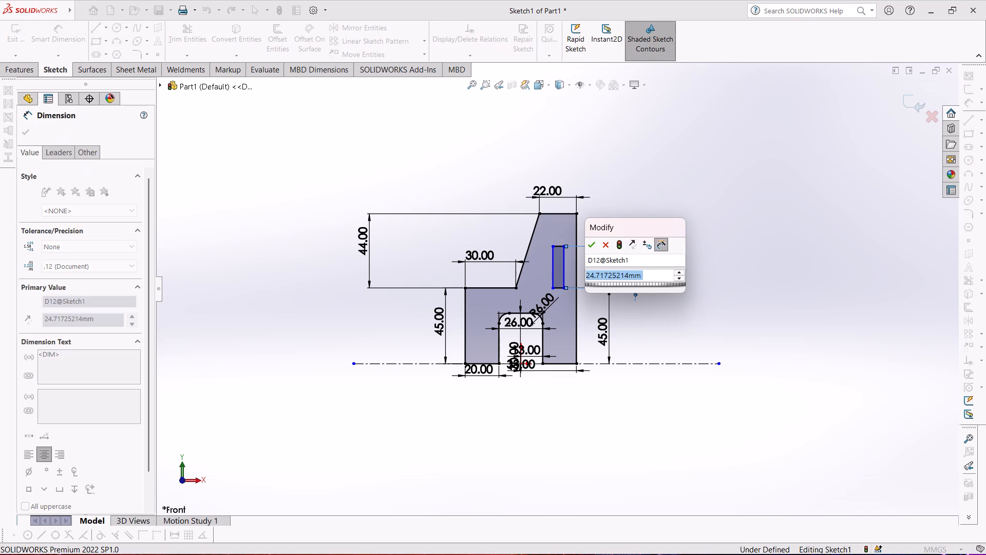
{"action": "type", "text": "30"}
{"action": "key", "text": "Return"}
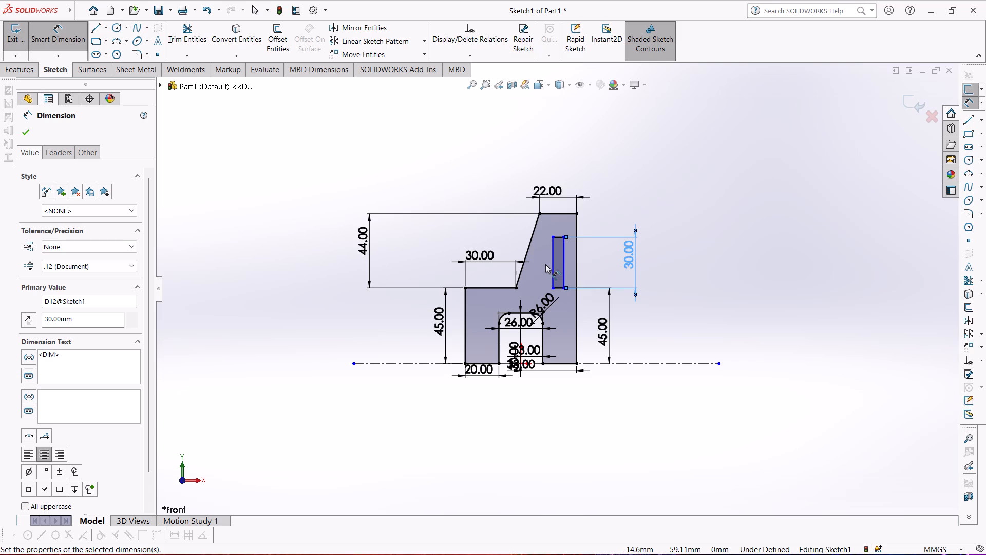
Dimension the rectangle's top edge to set its width to 9 mm.
{"action": "left_click", "coordinate": [559, 237]}
{"action": "left_click", "coordinate": [558, 230]}
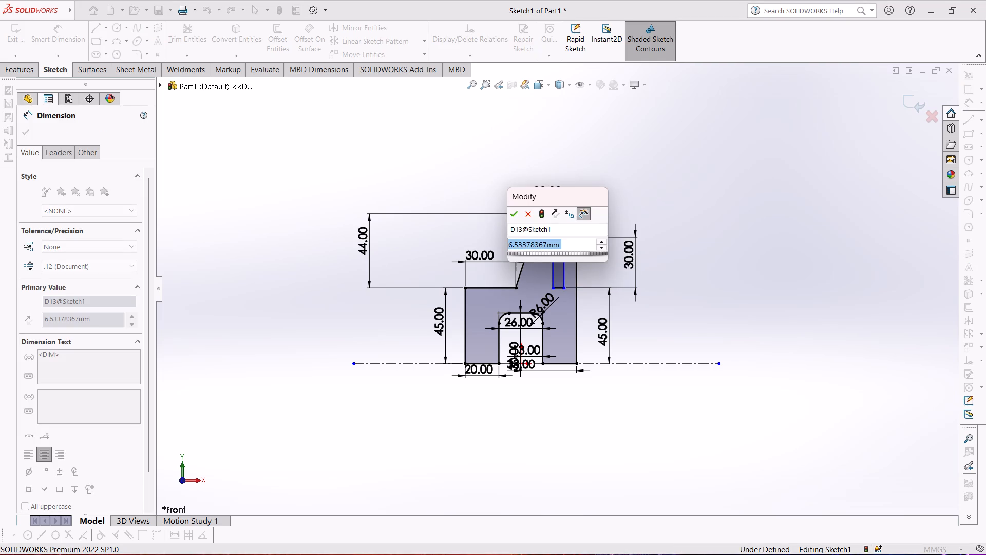
{"action": "key", "text": "9"}
{"action": "key", "text": "Return"}
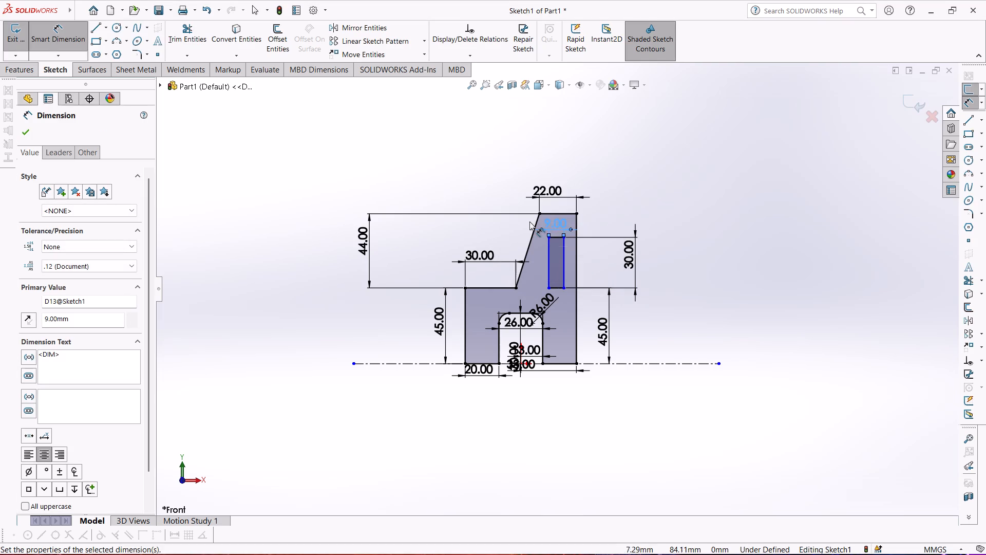
Dimension the gap between the rectangle's right side and the profile's right vertical edge as 9 mm.
{"action": "scroll", "coordinate": [559, 236], "scroll_direction": "down", "scroll_amount": 4}
{"action": "left_click", "coordinate": [572, 282]}
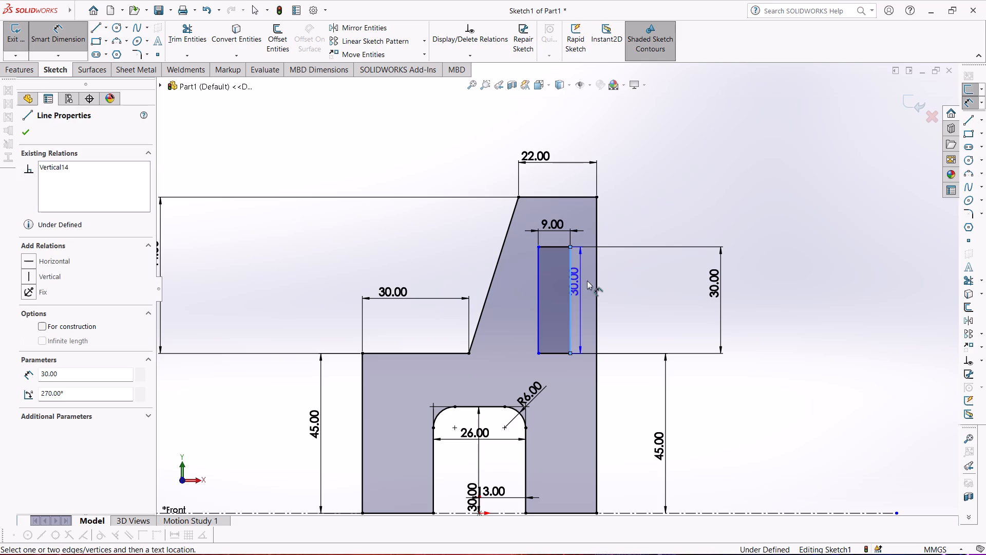
{"action": "left_click", "coordinate": [599, 279]}
{"action": "left_click", "coordinate": [582, 279]}
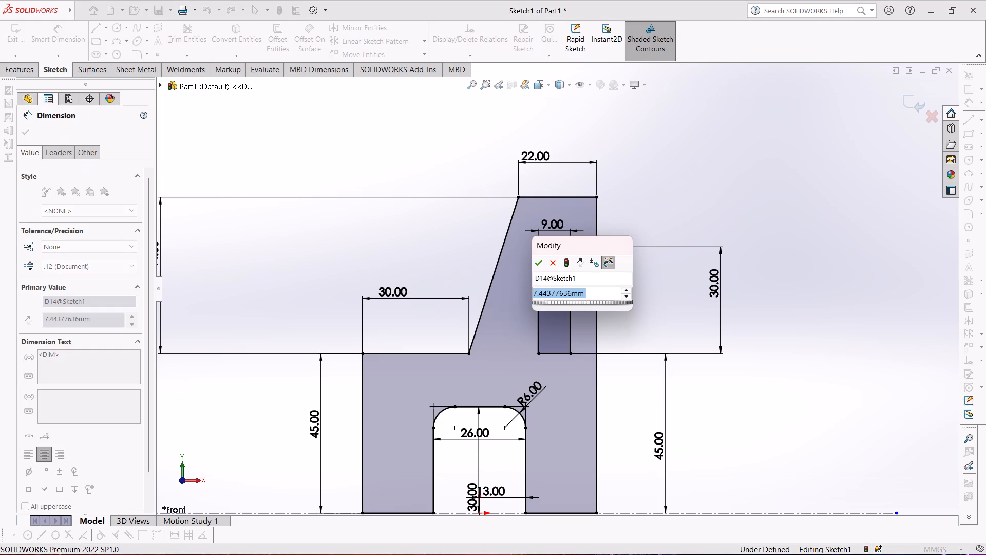
{"action": "key", "text": "9"}
{"action": "key", "text": "Return"}
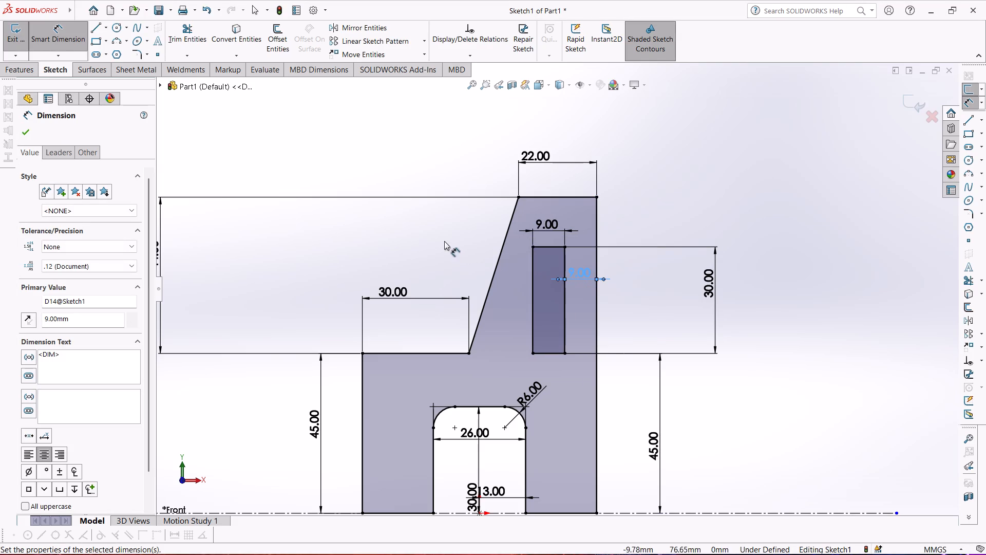
{"action": "left_click", "coordinate": [370, 233]}
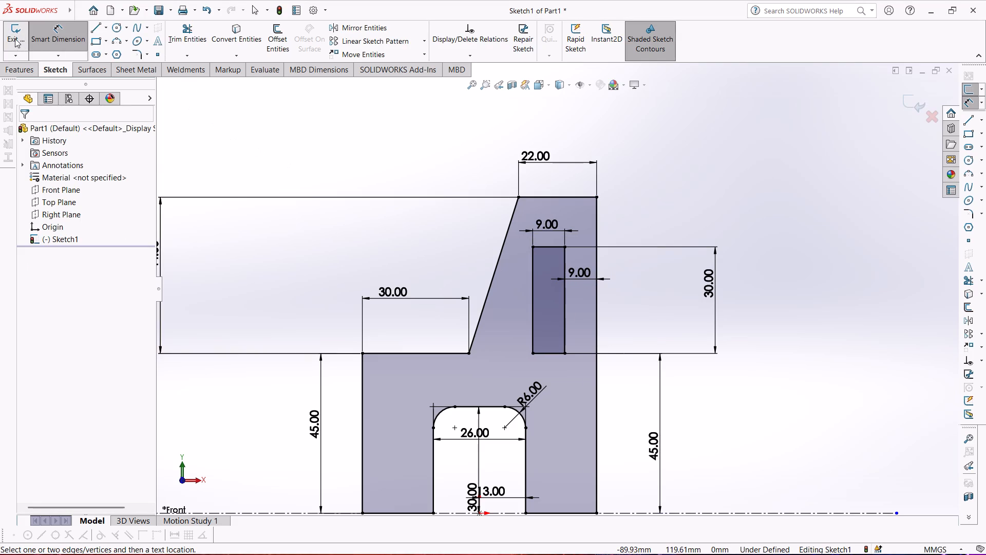
Exit the sketch and extrude the profile as a boss with a Mid Plane end condition and 18 mm depth.
{"action": "left_click", "coordinate": [15, 39]}
{"action": "left_click", "coordinate": [13, 67]}
{"action": "left_click", "coordinate": [22, 33]}
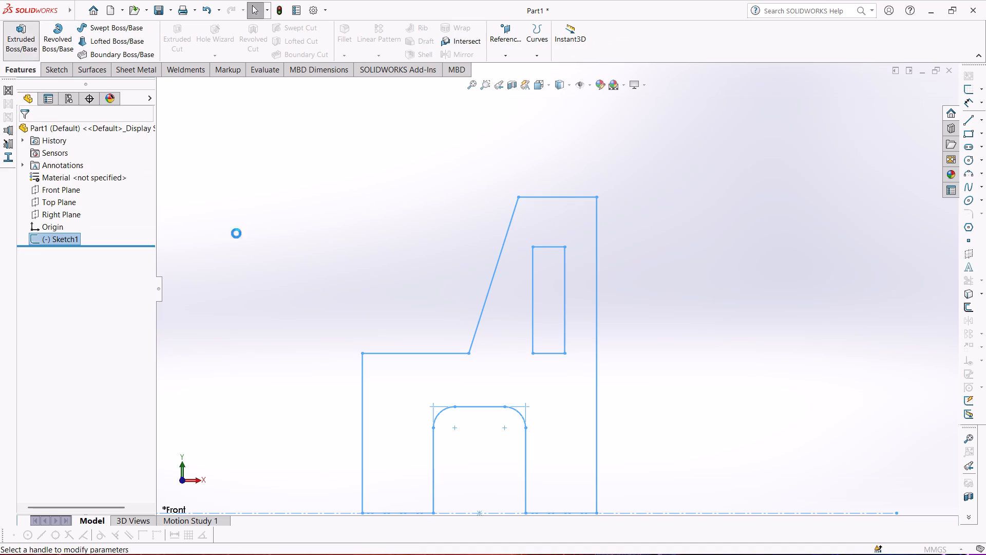
{"action": "middle_click_drag", "start_coordinate": [364, 251], "coordinate": [313, 258]}
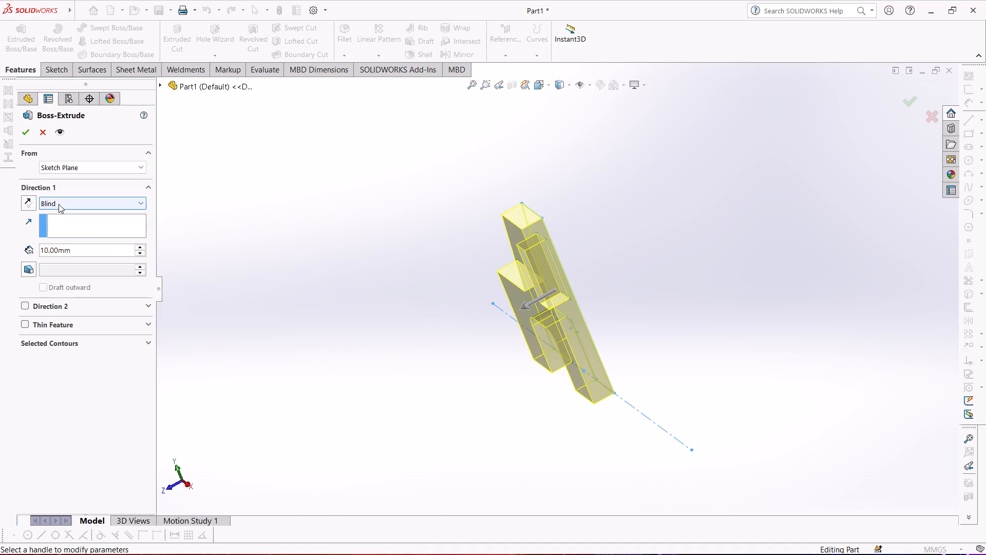
{"action": "left_click", "coordinate": [59, 203]}
{"action": "left_click", "coordinate": [54, 262]}
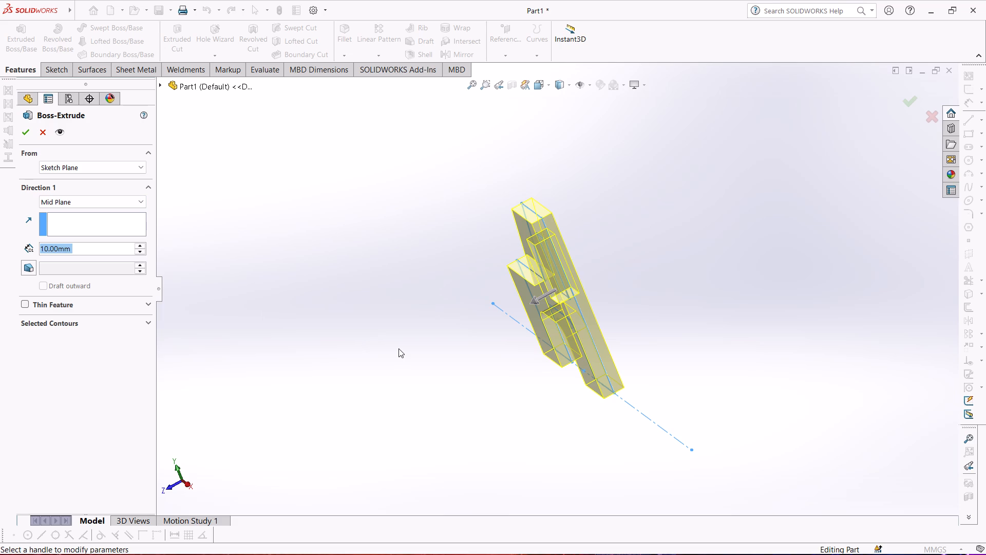
{"action": "key", "text": "1"}
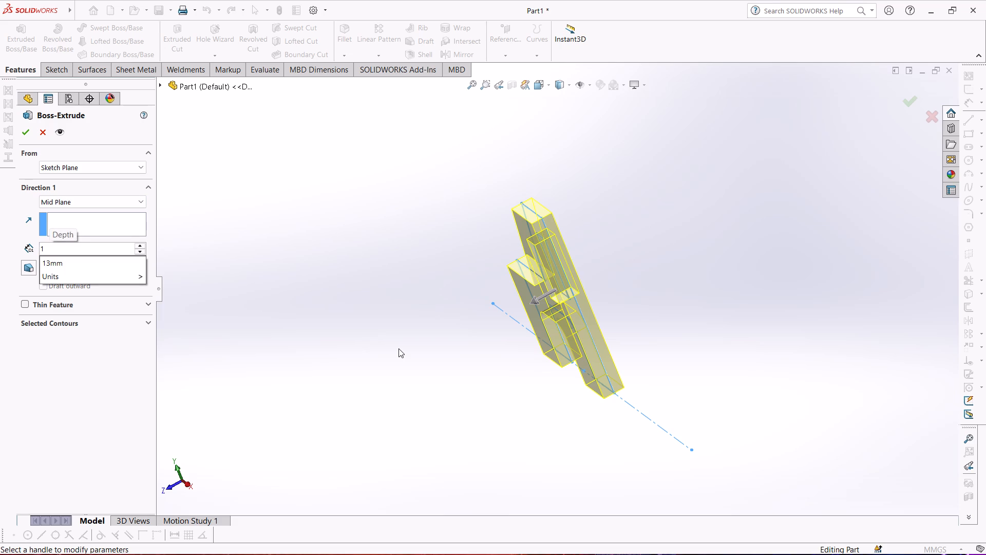
{"action": "key", "text": "8"}
{"action": "key", "text": "Return"}
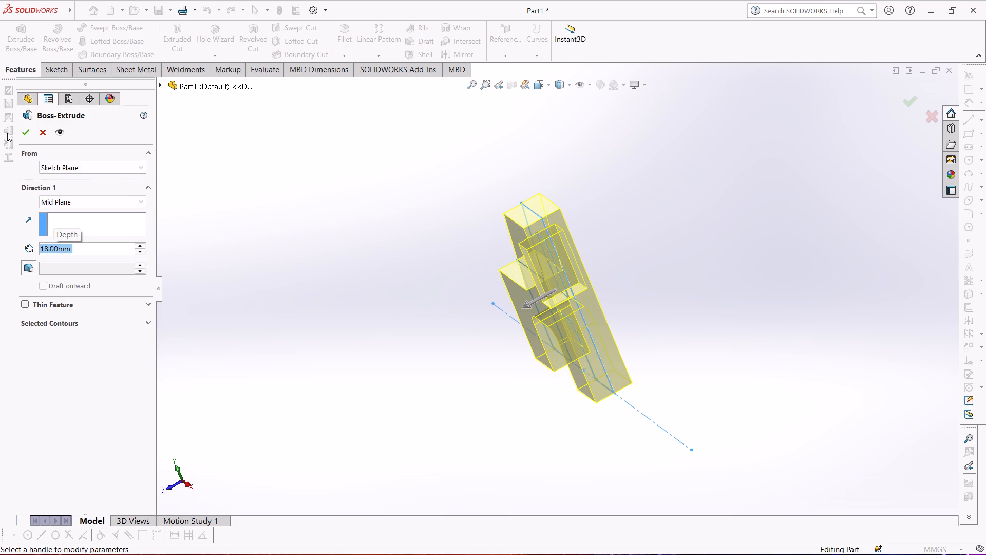
{"action": "left_click", "coordinate": [25, 128]}
Start a new sketch on the Front Plane.
{"action": "middle_click_drag", "start_coordinate": [418, 408], "coordinate": [556, 302]}
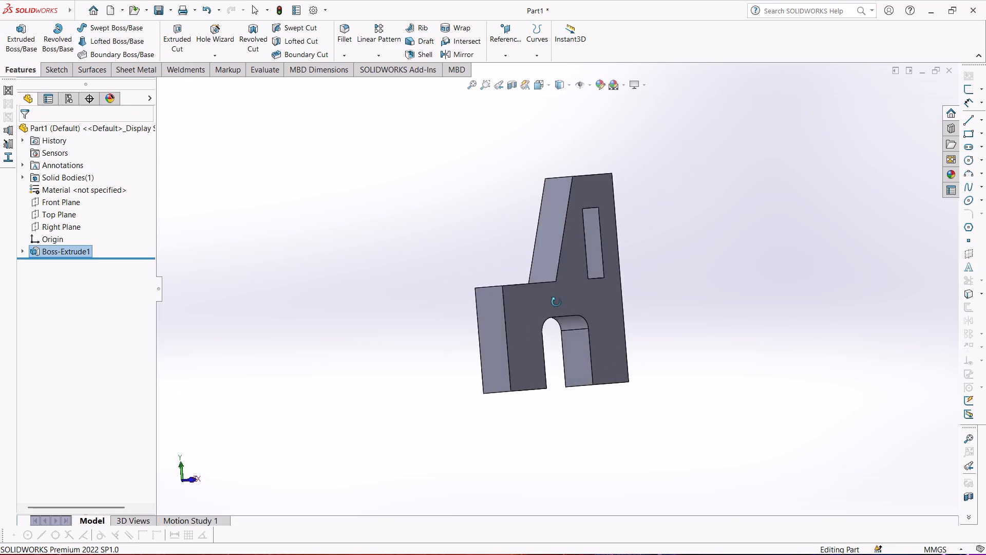
{"action": "middle_click_drag", "start_coordinate": [556, 302], "coordinate": [876, 376]}
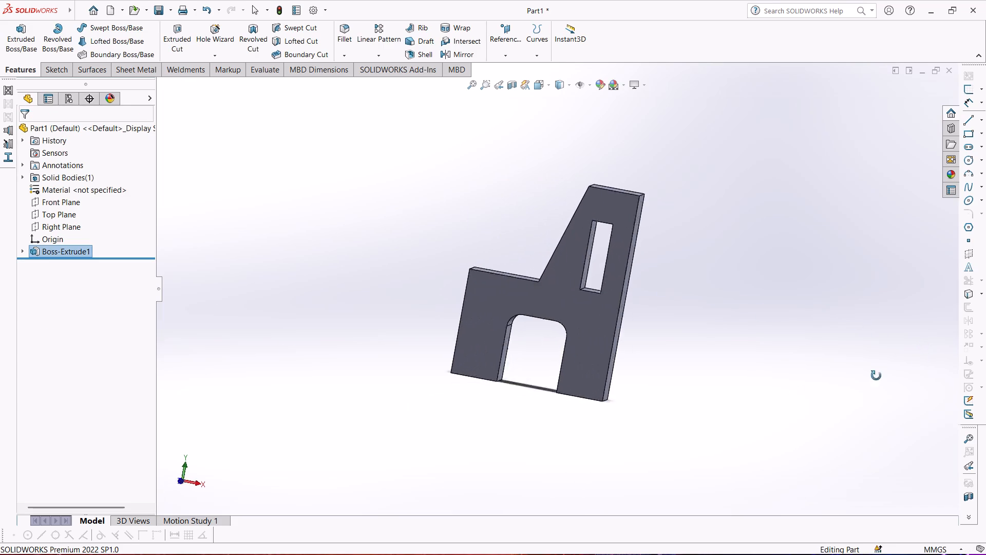
{"action": "middle_click_drag", "start_coordinate": [876, 376], "coordinate": [522, 213]}
{"action": "left_click", "coordinate": [37, 199]}
{"action": "middle_click_drag", "start_coordinate": [290, 314], "coordinate": [313, 308]}
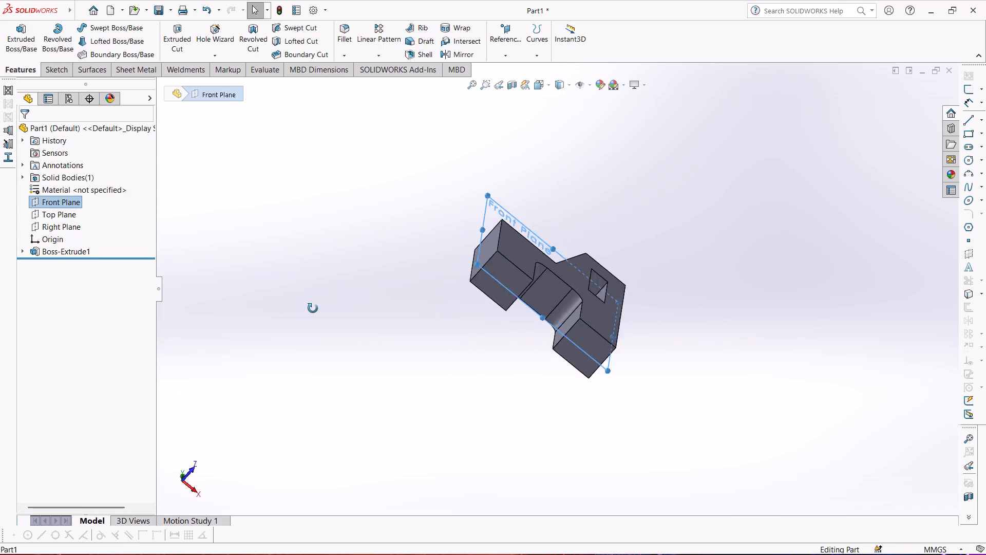
{"action": "middle_click_drag", "start_coordinate": [313, 308], "coordinate": [349, 324]}
{"action": "left_click", "coordinate": [54, 70]}
{"action": "left_click", "coordinate": [5, 40]}
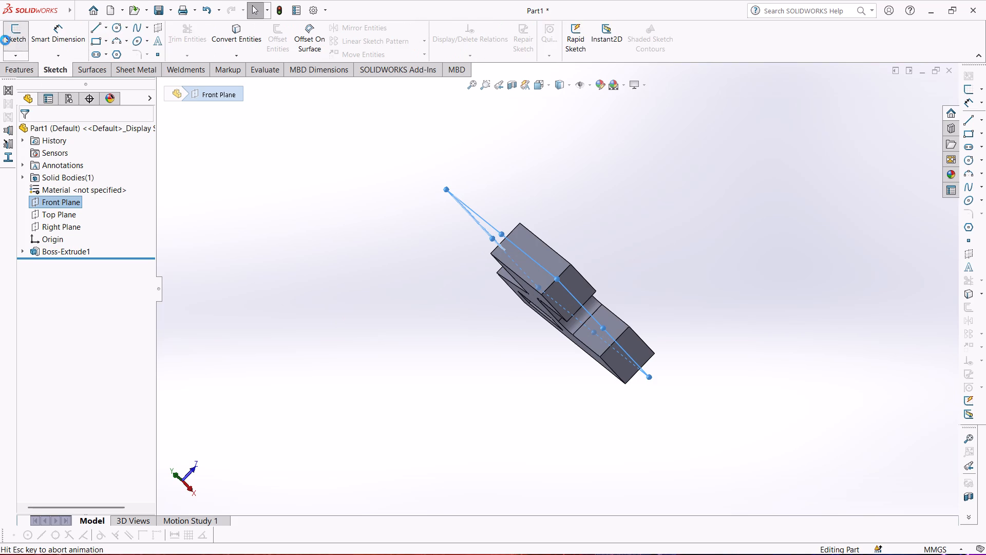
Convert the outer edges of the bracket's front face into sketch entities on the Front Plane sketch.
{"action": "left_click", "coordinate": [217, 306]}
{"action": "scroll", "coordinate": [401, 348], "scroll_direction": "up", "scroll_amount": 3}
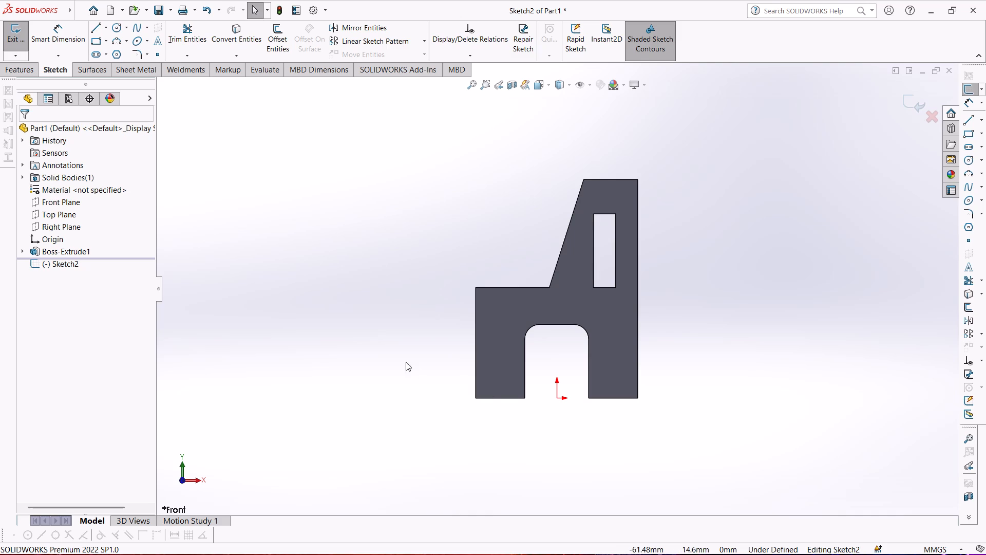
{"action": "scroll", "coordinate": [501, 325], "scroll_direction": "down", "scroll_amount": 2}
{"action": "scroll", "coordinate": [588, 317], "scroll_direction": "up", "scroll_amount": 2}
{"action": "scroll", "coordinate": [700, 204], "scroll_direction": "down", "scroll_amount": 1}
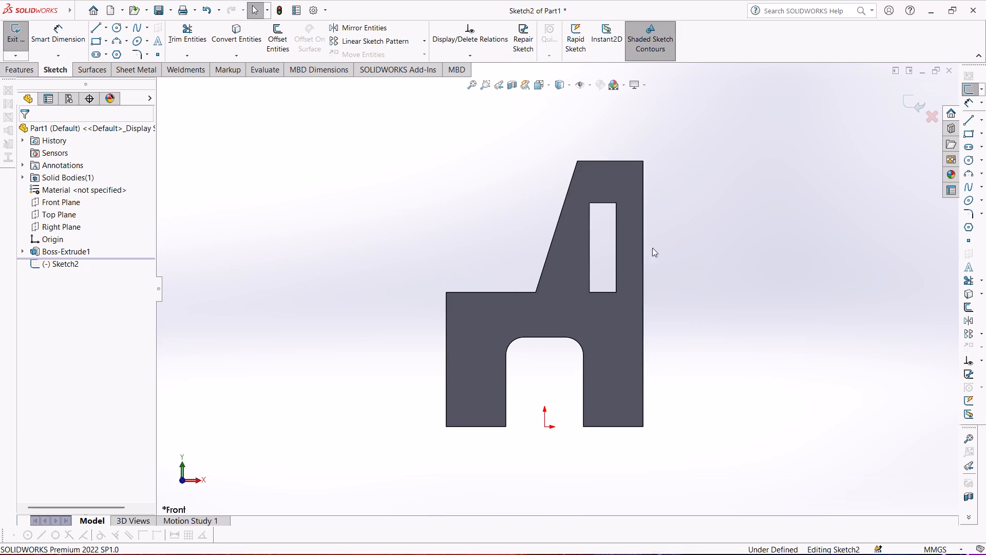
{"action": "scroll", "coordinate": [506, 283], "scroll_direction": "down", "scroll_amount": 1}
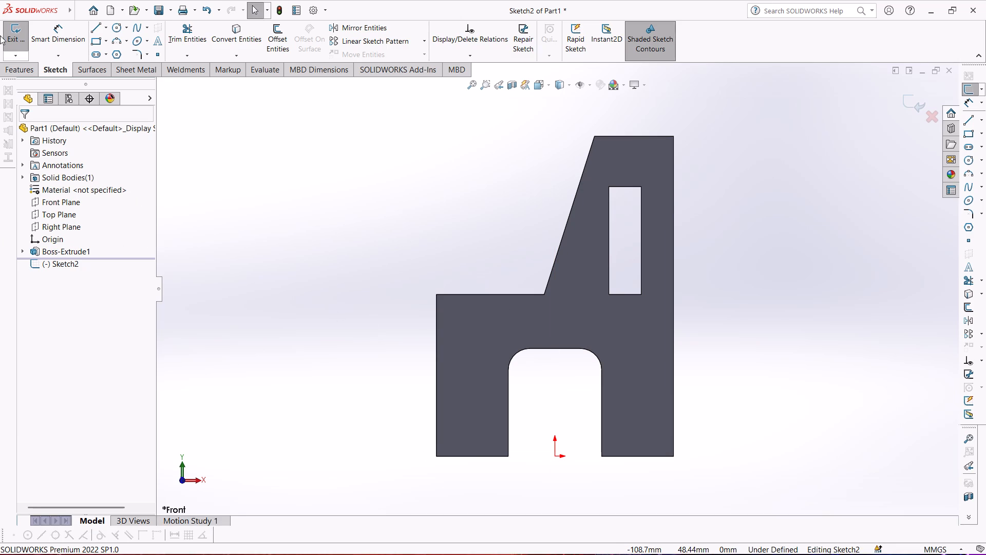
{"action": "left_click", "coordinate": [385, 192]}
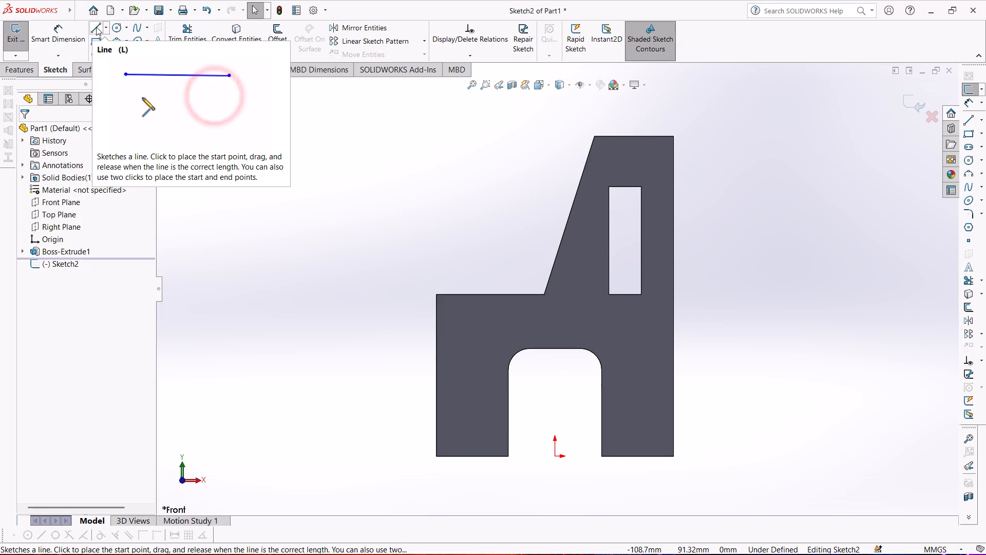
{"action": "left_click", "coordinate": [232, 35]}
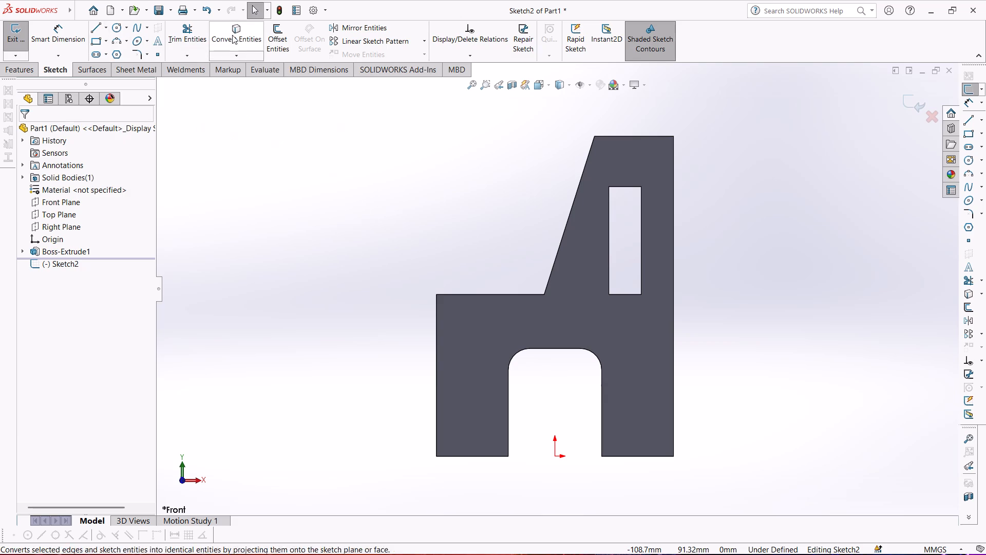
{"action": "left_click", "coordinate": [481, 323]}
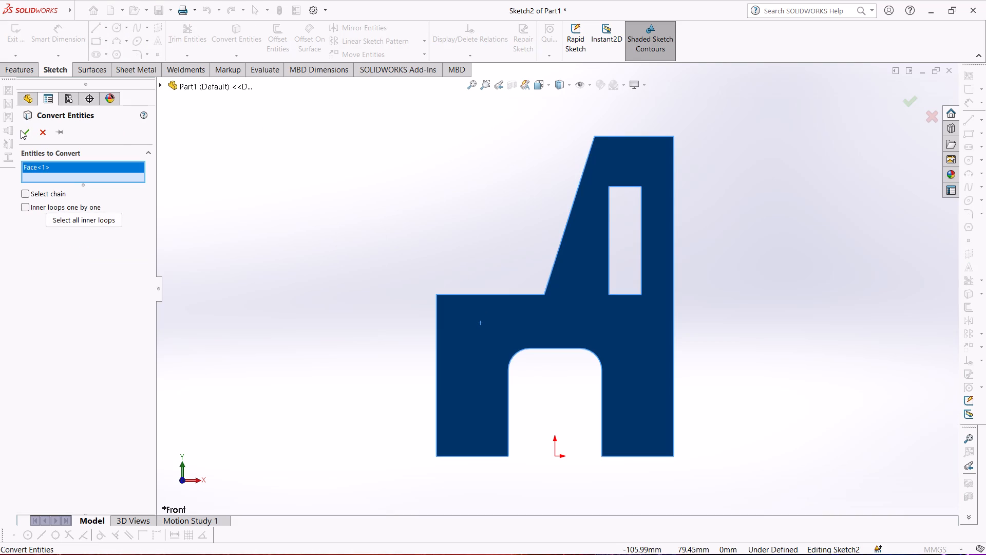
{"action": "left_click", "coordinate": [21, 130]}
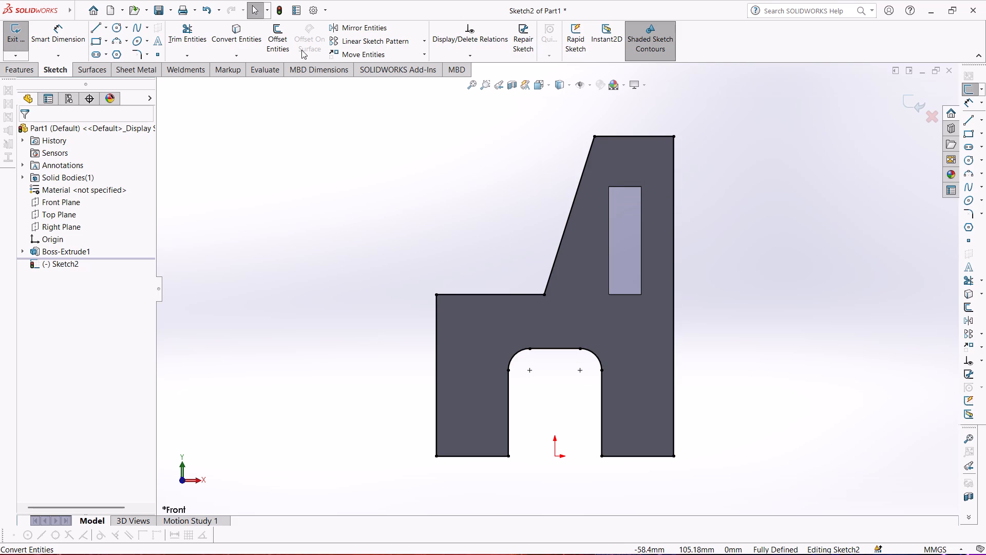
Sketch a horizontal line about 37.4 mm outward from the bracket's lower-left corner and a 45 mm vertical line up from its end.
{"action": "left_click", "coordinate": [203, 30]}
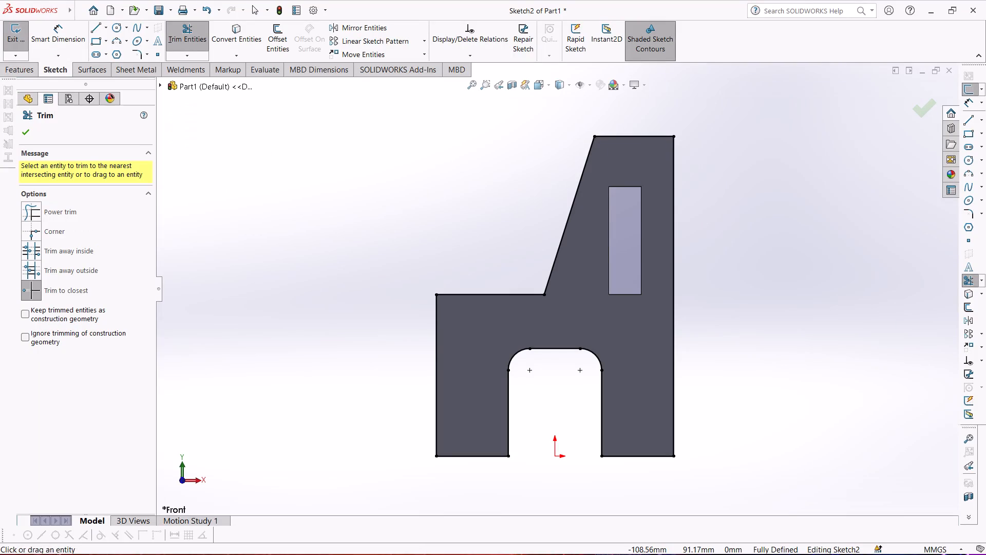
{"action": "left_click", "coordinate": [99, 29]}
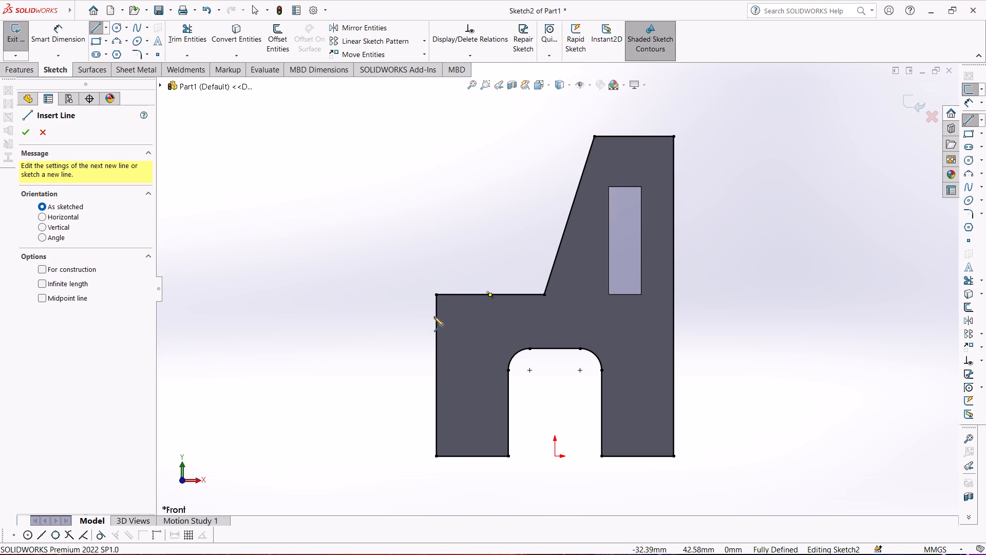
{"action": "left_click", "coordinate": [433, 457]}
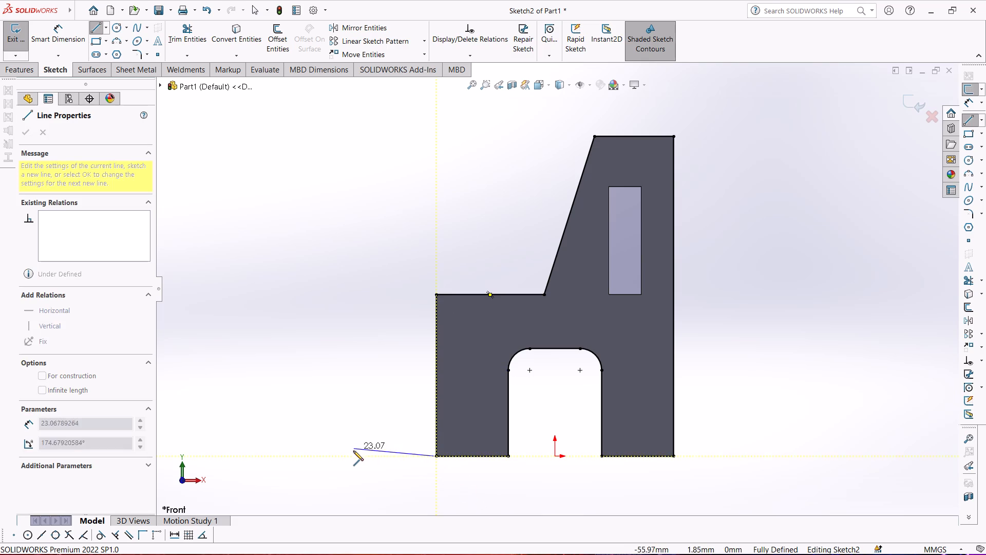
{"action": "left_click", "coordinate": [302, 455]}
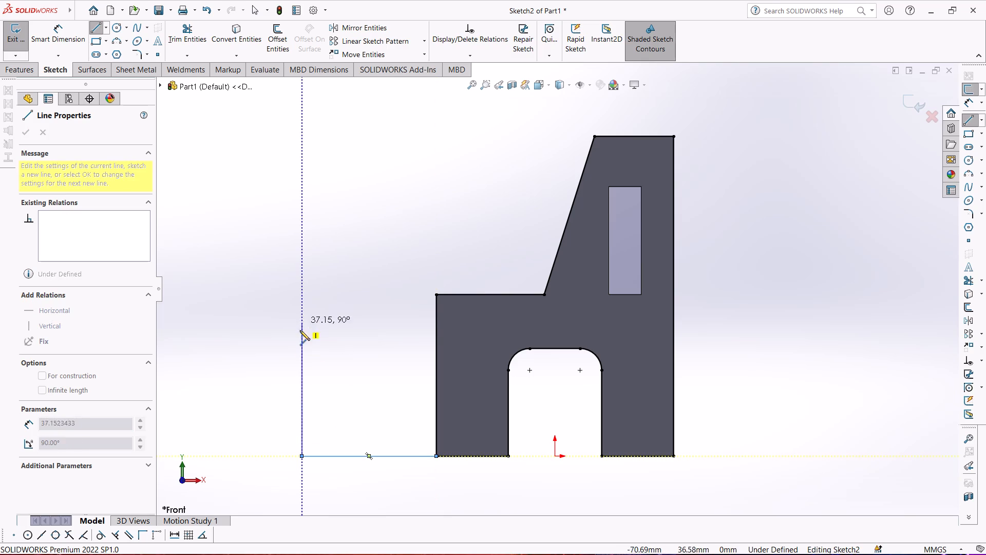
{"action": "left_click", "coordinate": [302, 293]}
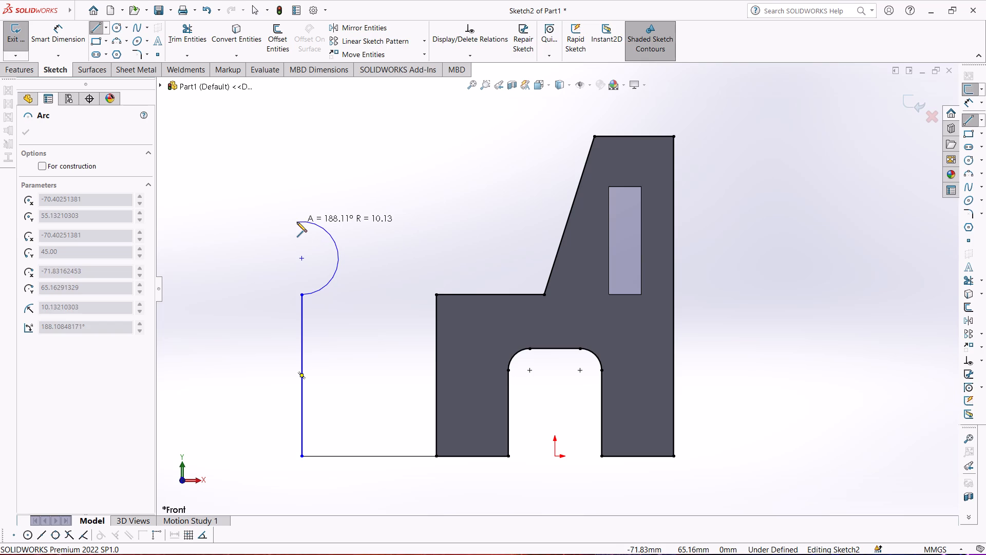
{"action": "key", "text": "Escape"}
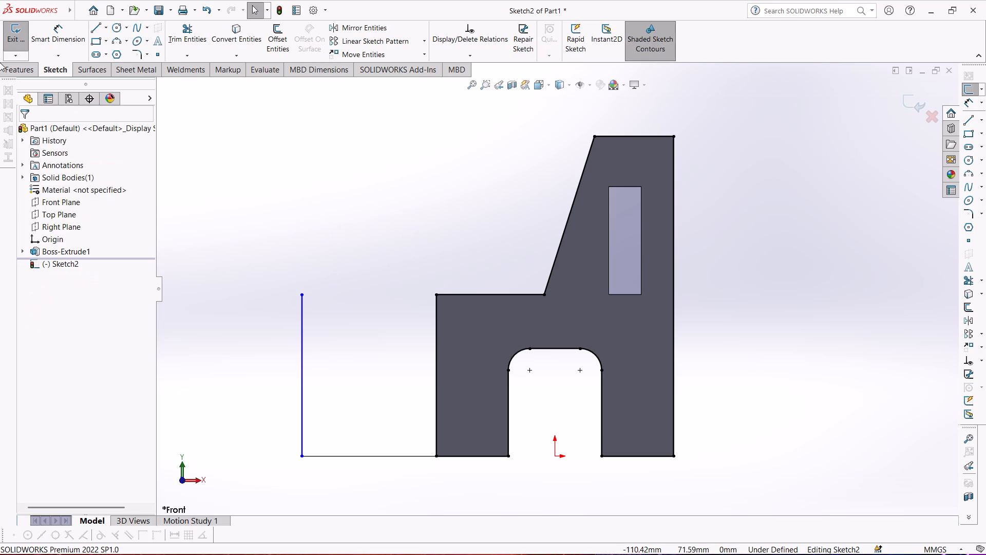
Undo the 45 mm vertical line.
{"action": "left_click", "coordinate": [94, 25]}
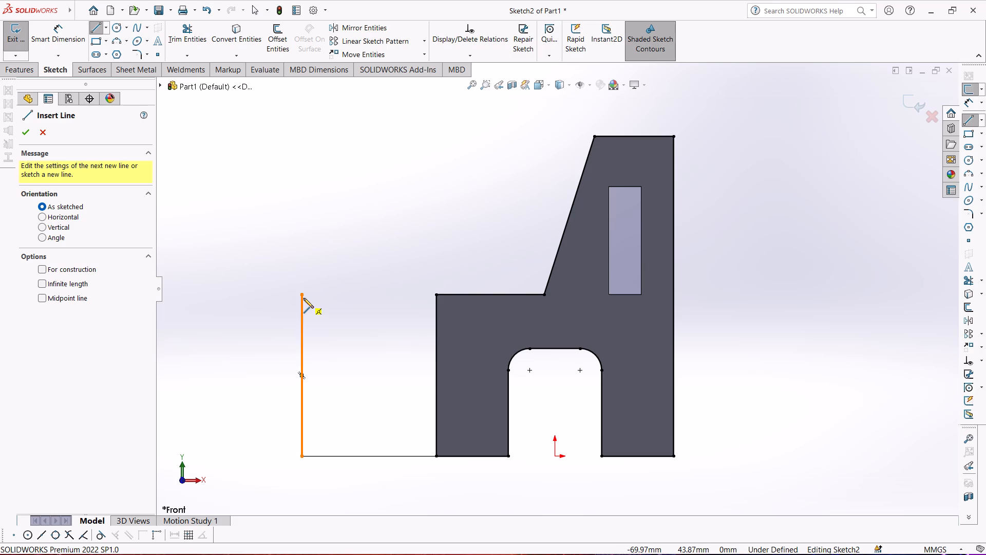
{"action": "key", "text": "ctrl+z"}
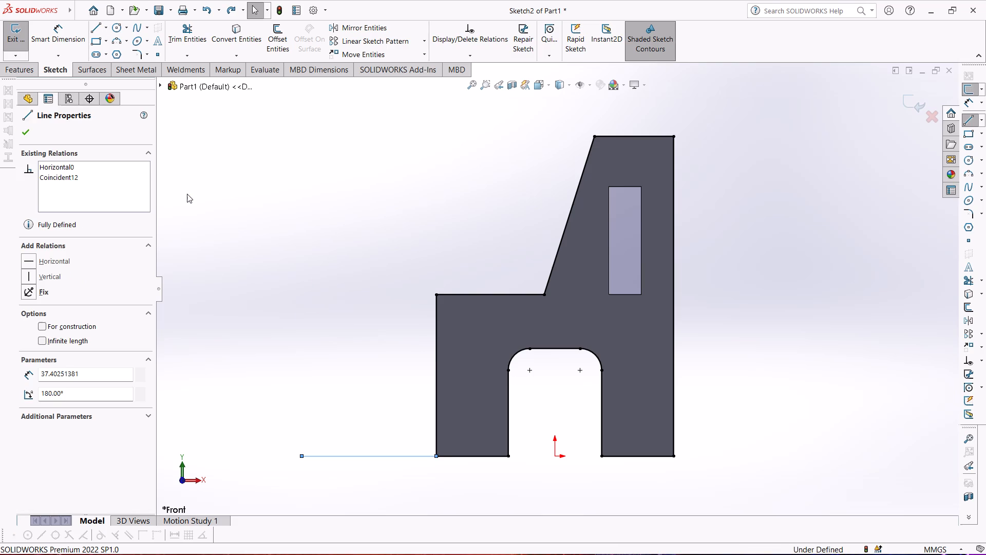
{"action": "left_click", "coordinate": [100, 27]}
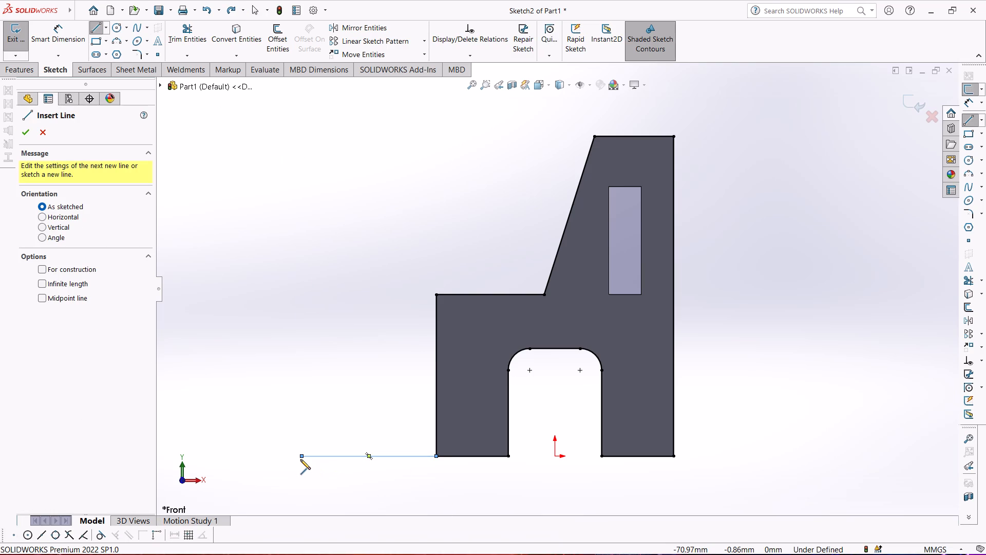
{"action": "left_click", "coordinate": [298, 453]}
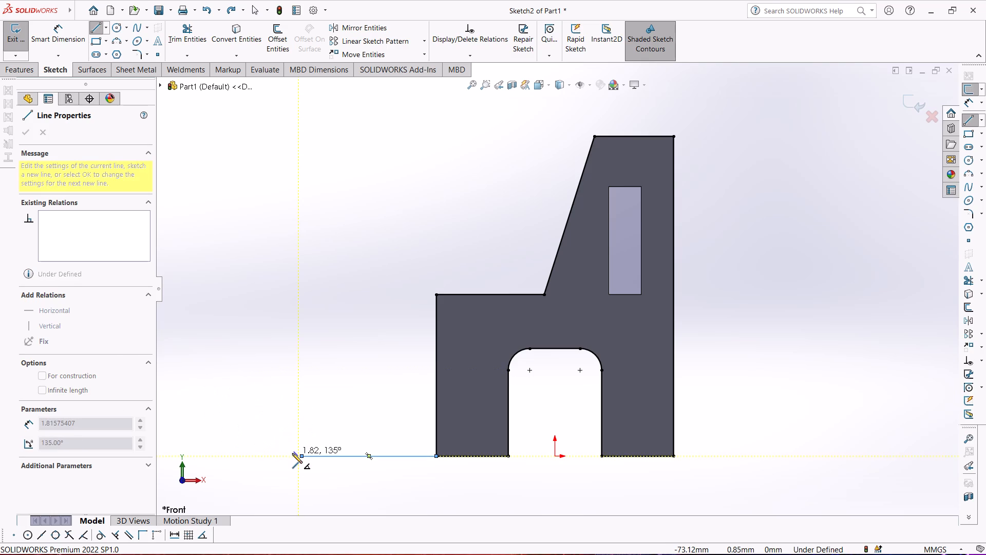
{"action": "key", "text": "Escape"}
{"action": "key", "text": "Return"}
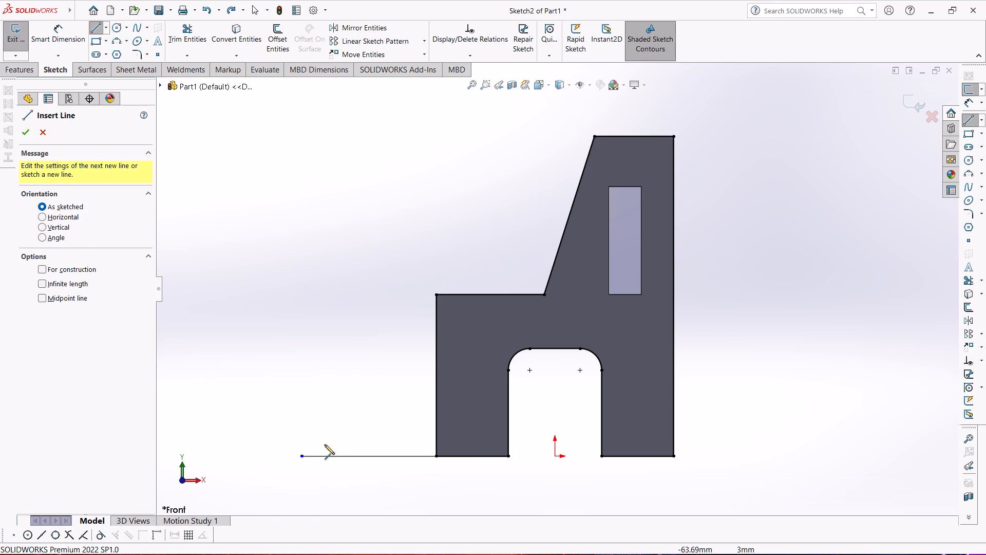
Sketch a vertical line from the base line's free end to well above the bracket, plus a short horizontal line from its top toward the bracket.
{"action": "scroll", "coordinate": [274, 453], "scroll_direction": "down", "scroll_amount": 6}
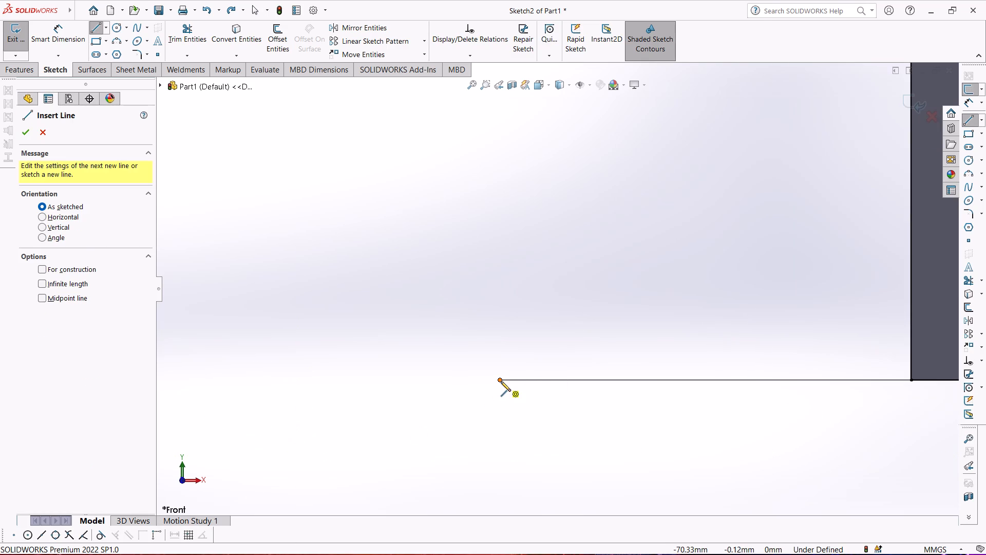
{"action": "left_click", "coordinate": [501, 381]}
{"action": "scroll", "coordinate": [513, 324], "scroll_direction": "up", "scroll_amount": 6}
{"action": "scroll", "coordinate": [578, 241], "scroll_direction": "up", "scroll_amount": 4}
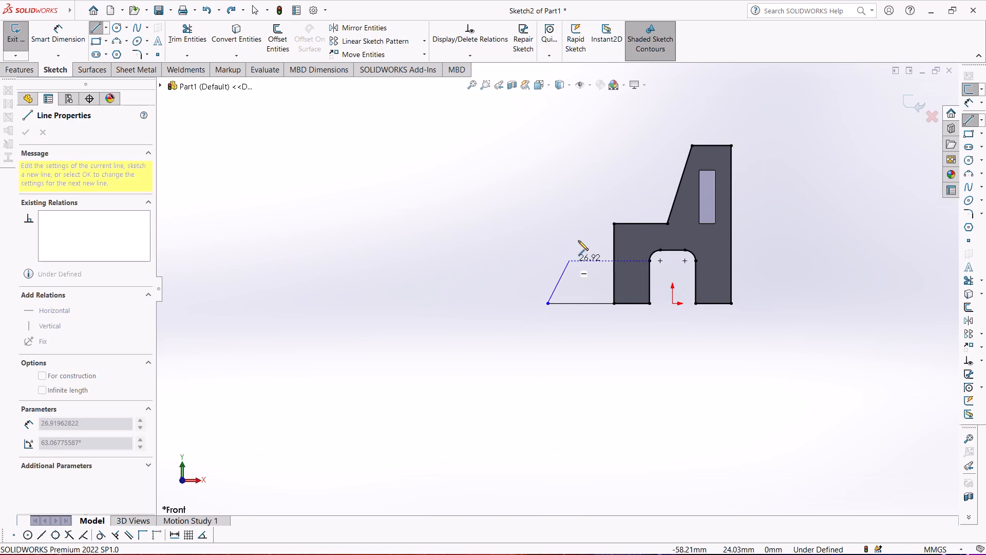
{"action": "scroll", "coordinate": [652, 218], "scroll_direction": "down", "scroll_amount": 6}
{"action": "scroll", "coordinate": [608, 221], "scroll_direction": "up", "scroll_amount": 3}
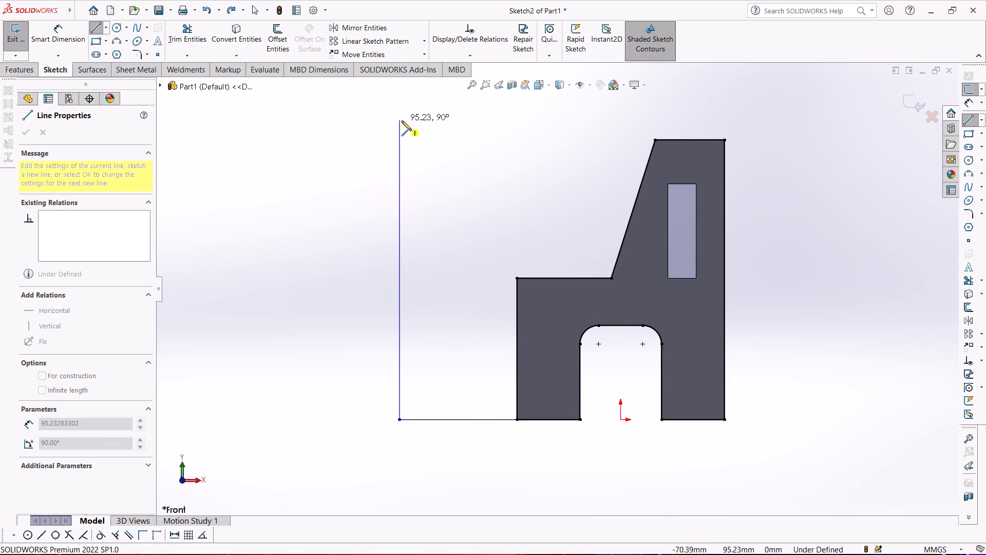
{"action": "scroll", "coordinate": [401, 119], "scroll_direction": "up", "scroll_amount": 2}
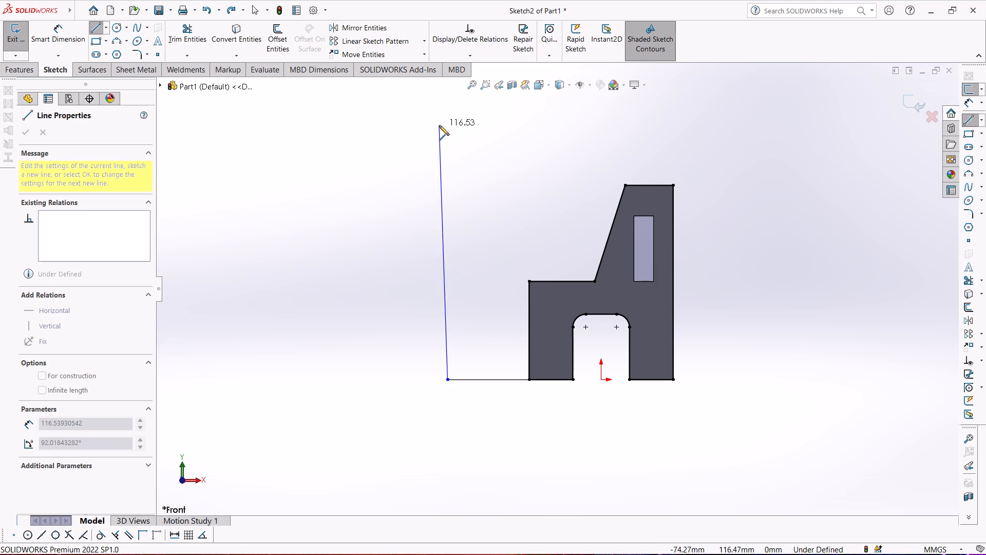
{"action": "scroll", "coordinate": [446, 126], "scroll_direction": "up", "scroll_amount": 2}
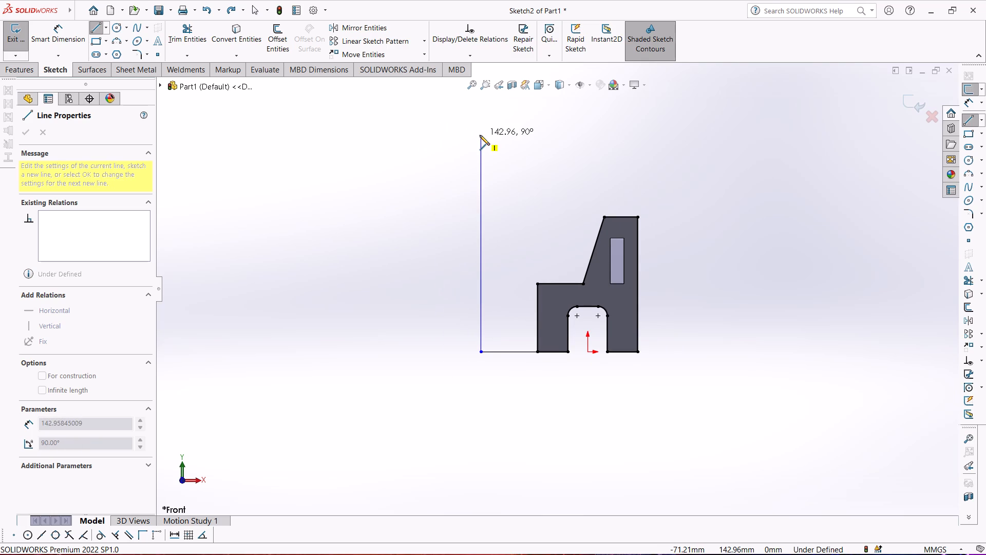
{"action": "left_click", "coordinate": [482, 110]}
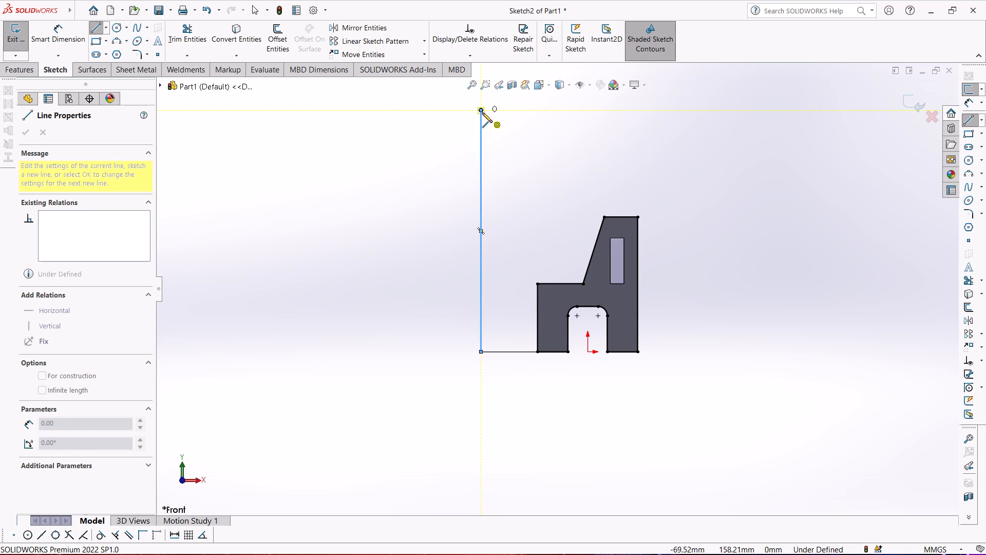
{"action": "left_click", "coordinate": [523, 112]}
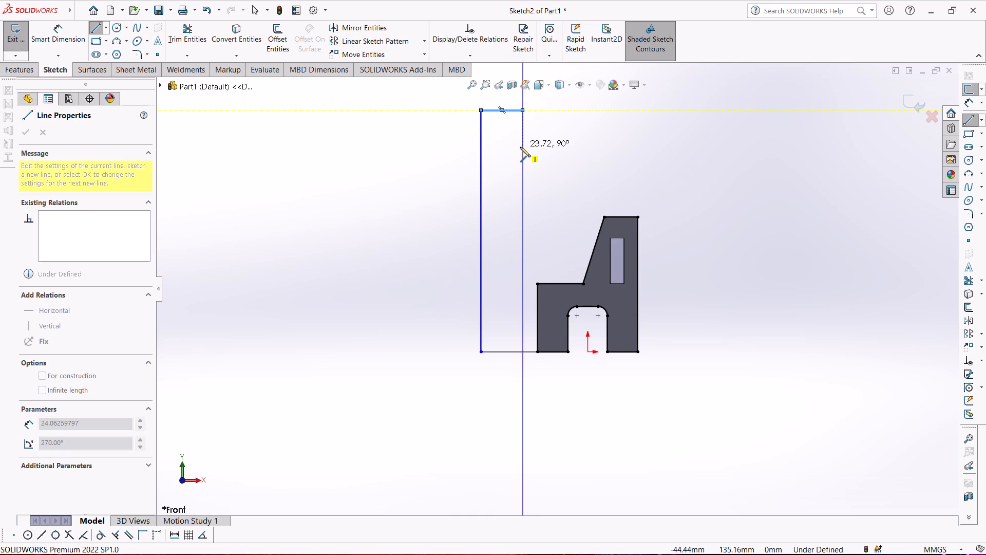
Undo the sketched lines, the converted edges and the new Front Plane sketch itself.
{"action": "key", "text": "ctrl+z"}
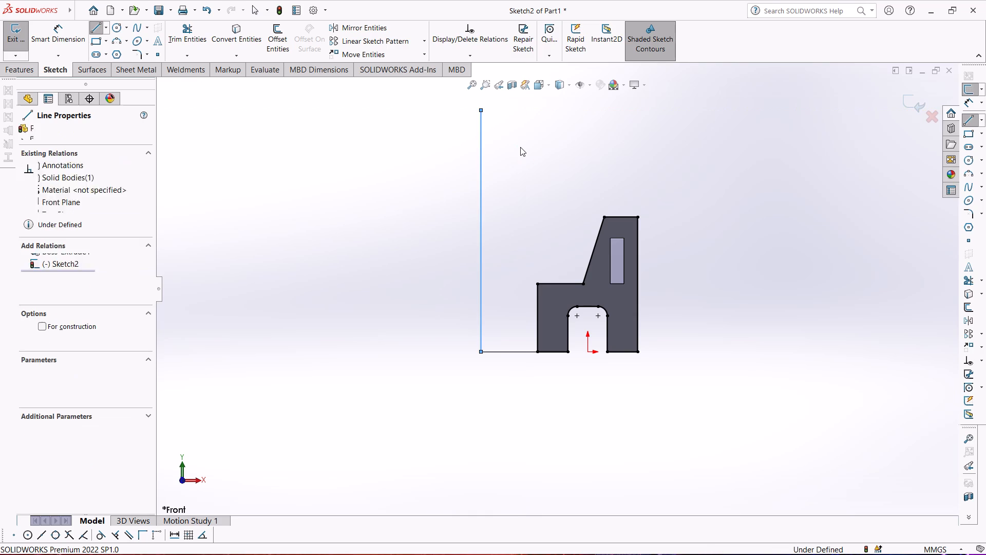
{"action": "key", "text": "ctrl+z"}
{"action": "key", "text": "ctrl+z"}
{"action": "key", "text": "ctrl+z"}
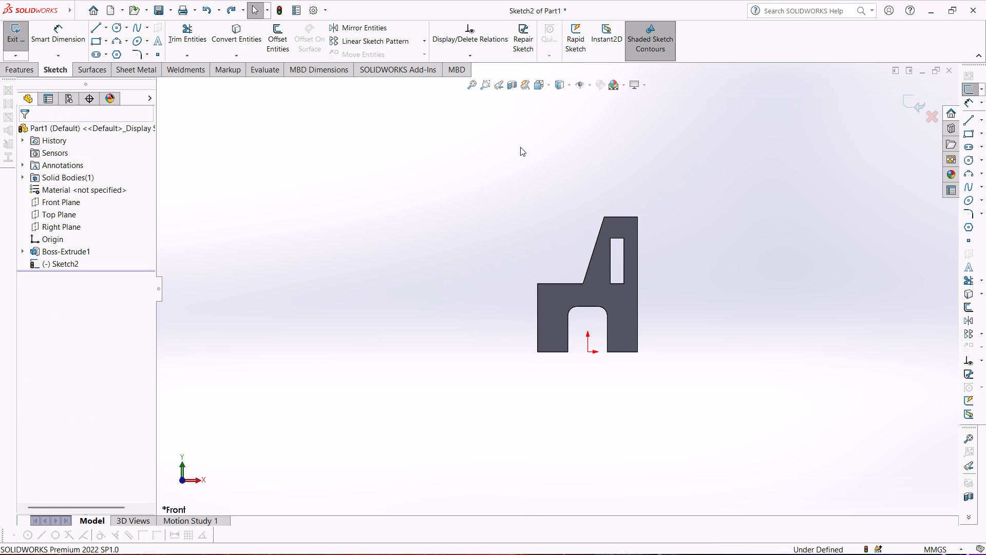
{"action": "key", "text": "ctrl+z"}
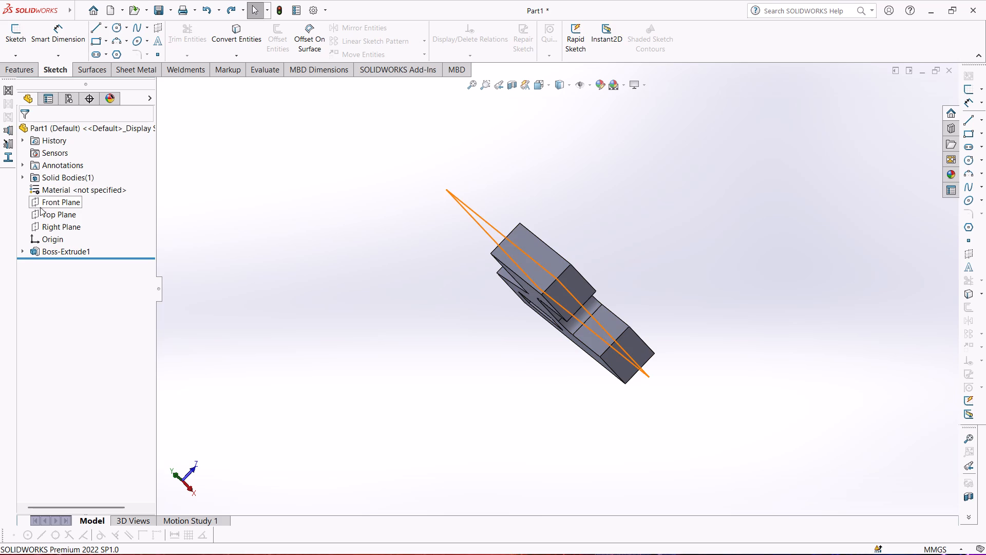
Start a new sketch on the Front Plane.
{"action": "left_click", "coordinate": [40, 220]}
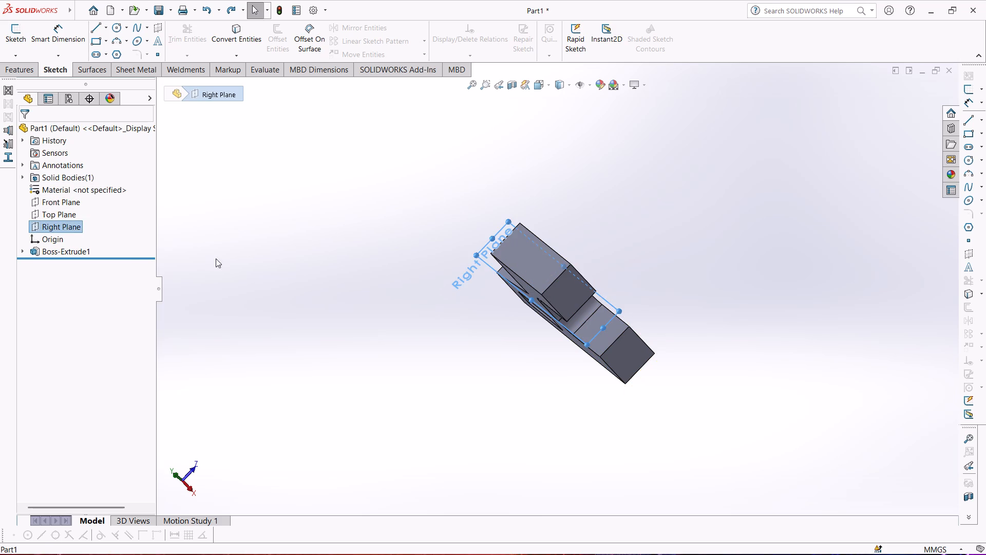
{"action": "middle_click_drag", "start_coordinate": [250, 253], "coordinate": [423, 177]}
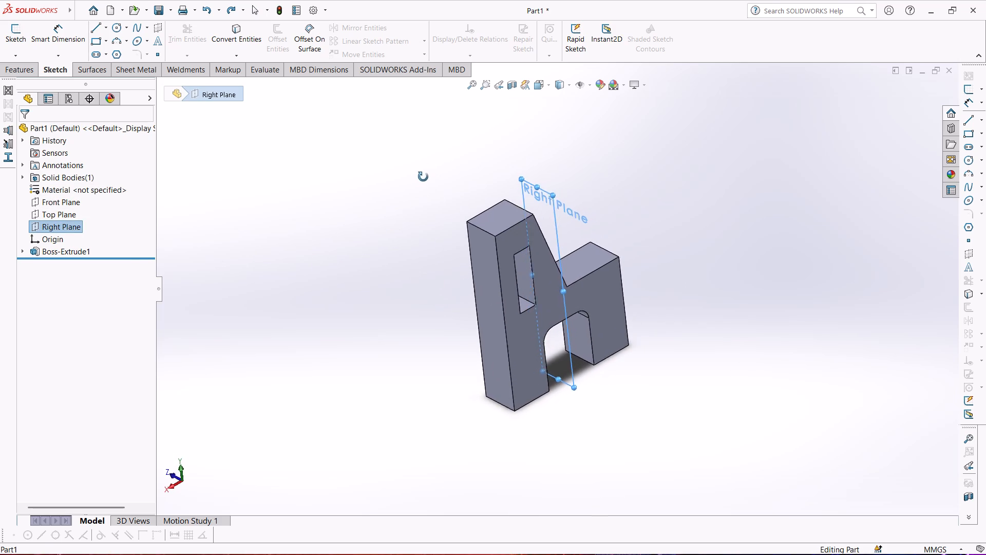
{"action": "middle_click_drag", "start_coordinate": [423, 177], "coordinate": [391, 200]}
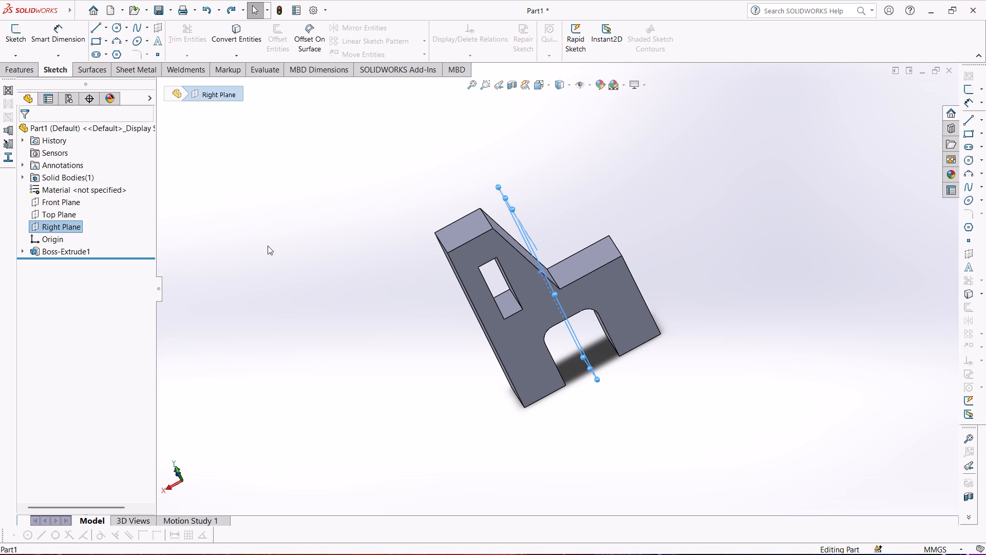
{"action": "left_click", "coordinate": [41, 197]}
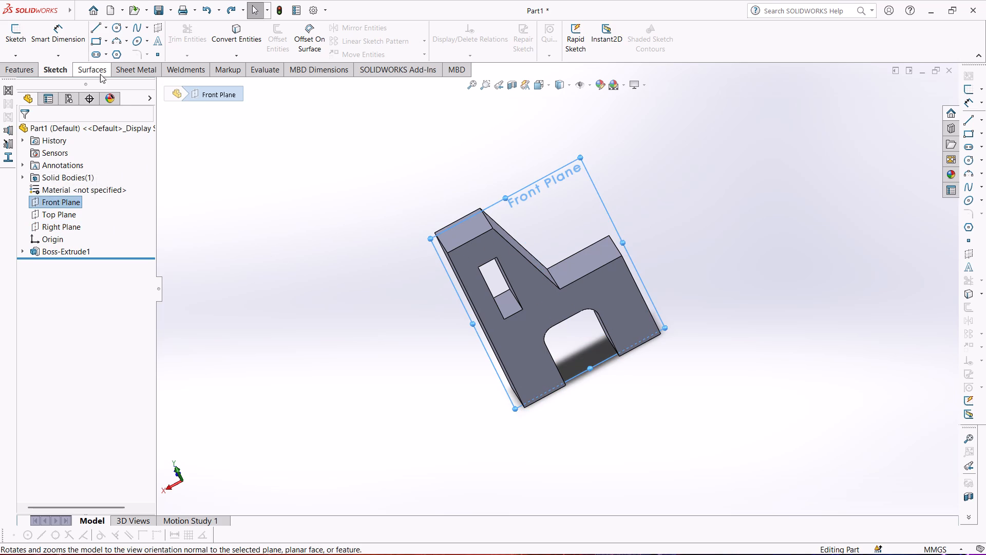
{"action": "left_click", "coordinate": [7, 38]}
{"action": "left_click", "coordinate": [250, 208]}
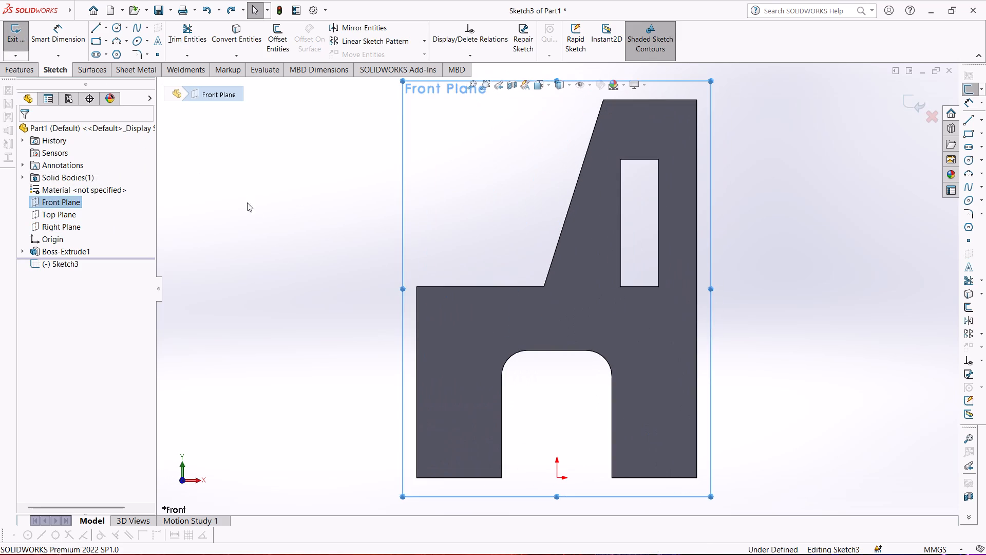
{"action": "scroll", "coordinate": [468, 223], "scroll_direction": "up", "scroll_amount": 2}
{"action": "scroll", "coordinate": [618, 236], "scroll_direction": "up", "scroll_amount": 2}
{"action": "scroll", "coordinate": [653, 226], "scroll_direction": "down", "scroll_amount": 1}
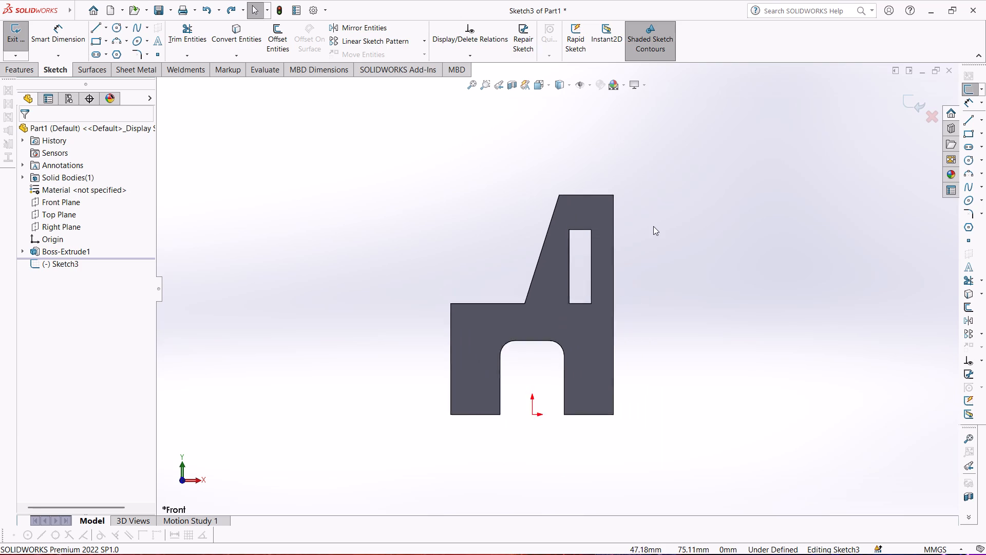
{"action": "scroll", "coordinate": [653, 226], "scroll_direction": "down", "scroll_amount": 1}
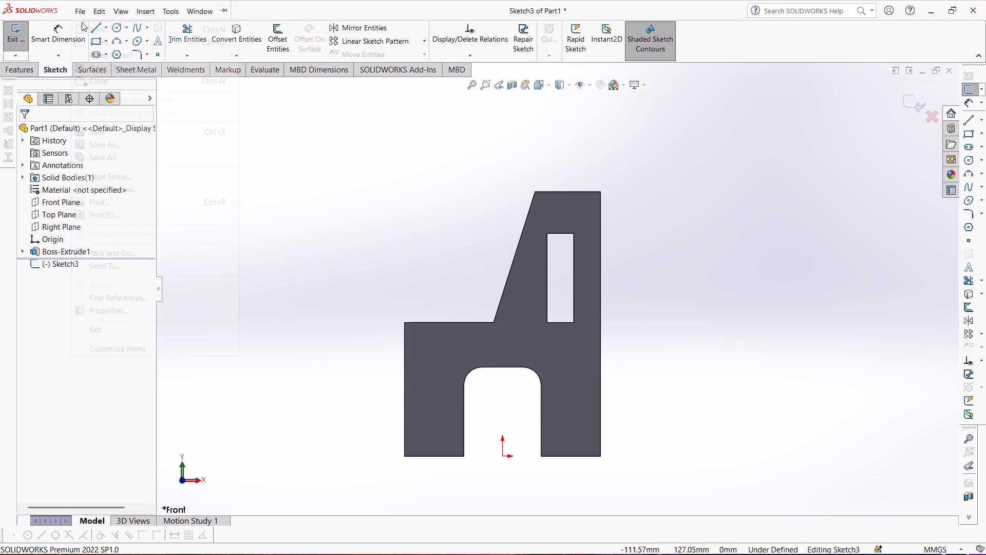
Convert the bracket's tall outer vertical edge, the bottom edge of the adjoining leg and the top edge into sketch entities.
{"action": "left_click", "coordinate": [346, 134]}
{"action": "left_click", "coordinate": [233, 34]}
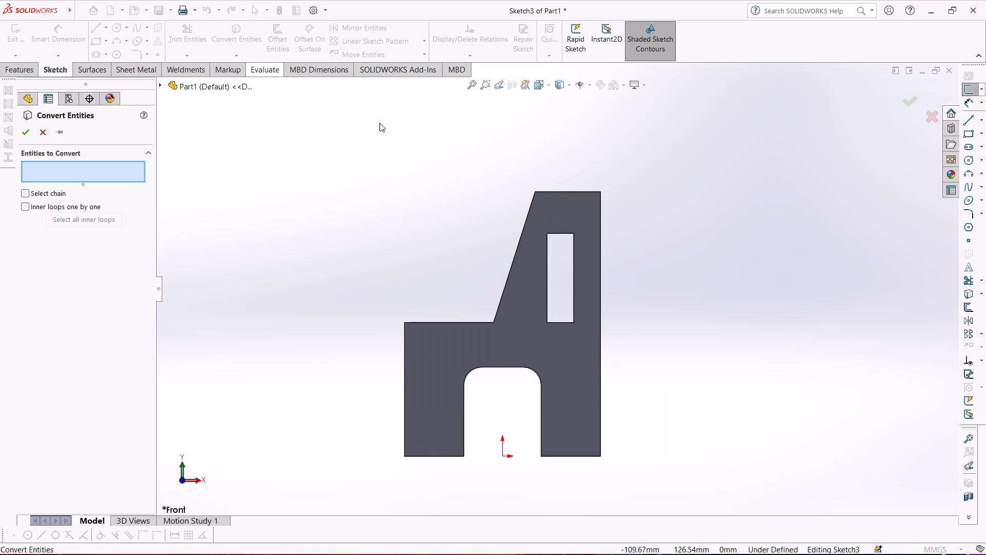
{"action": "left_click", "coordinate": [601, 267]}
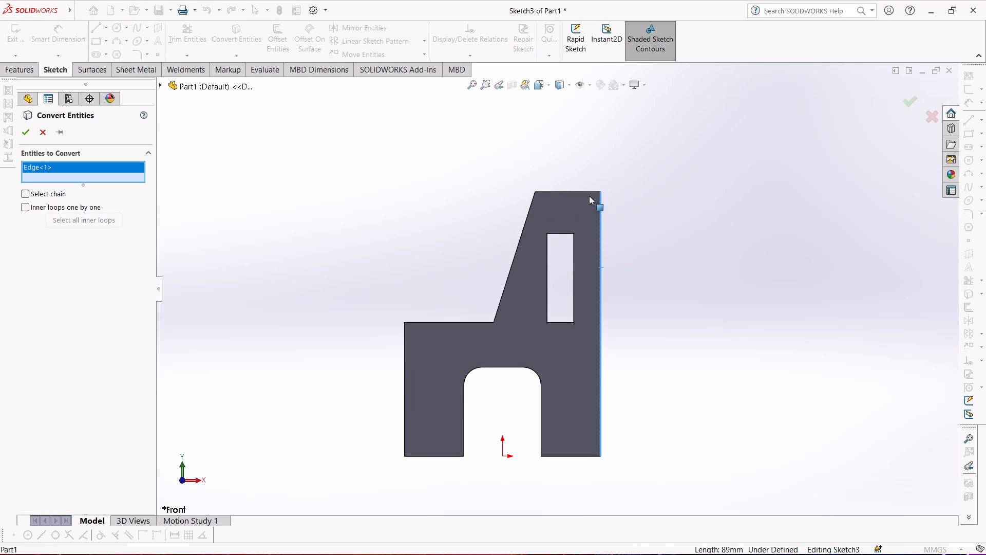
{"action": "left_click", "coordinate": [589, 189]}
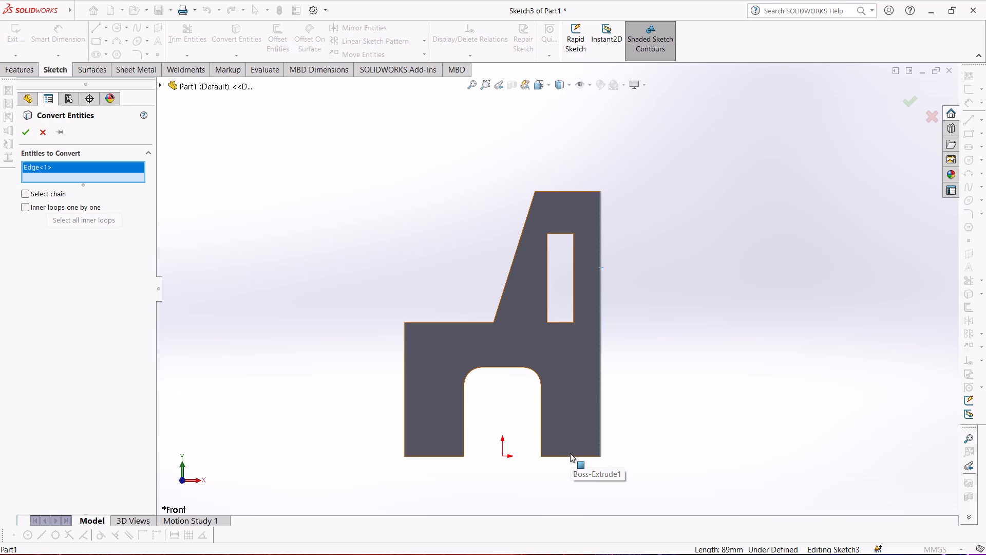
{"action": "left_click", "coordinate": [571, 456]}
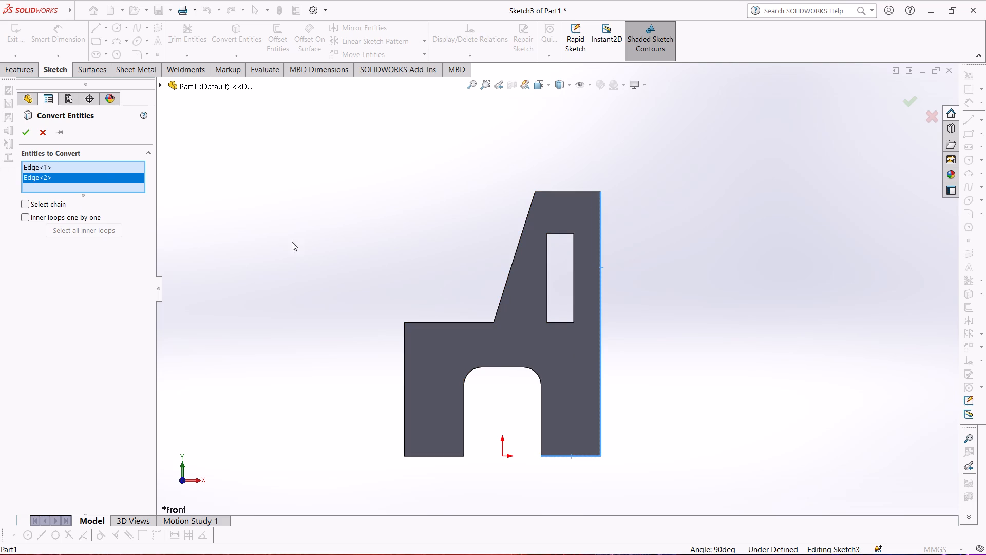
{"action": "left_click", "coordinate": [581, 193]}
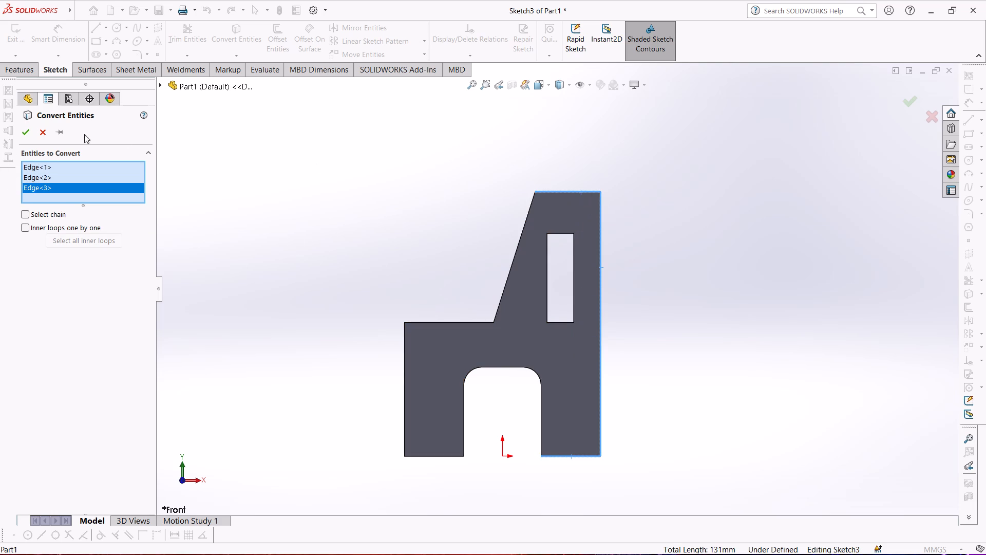
{"action": "left_click", "coordinate": [24, 128]}
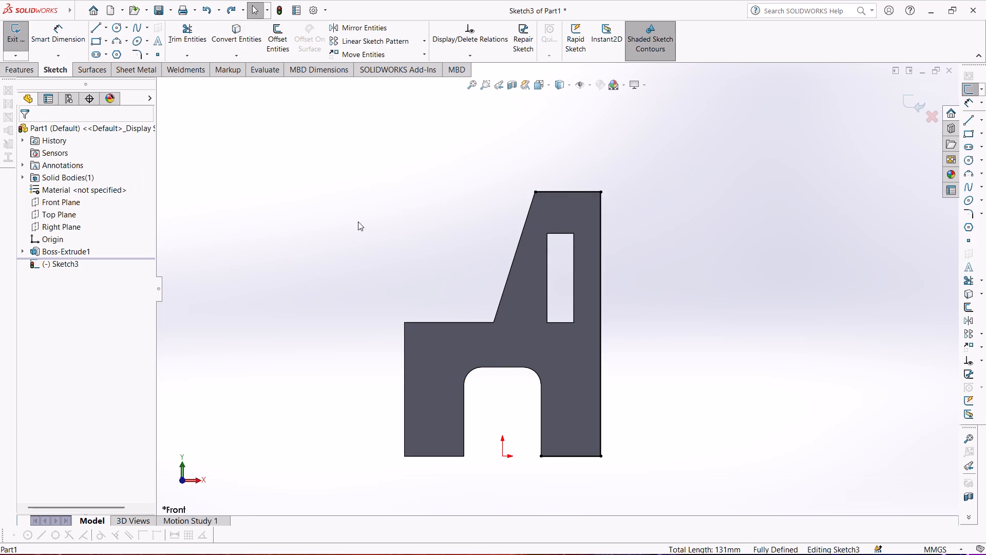
Sketch a horizontal base line about 66 mm long outward from the bottom corner of the converted vertical edge.
{"action": "scroll", "coordinate": [440, 267], "scroll_direction": "down", "scroll_amount": 1}
{"action": "middle_click_drag", "start_coordinate": [440, 267], "coordinate": [422, 288]}
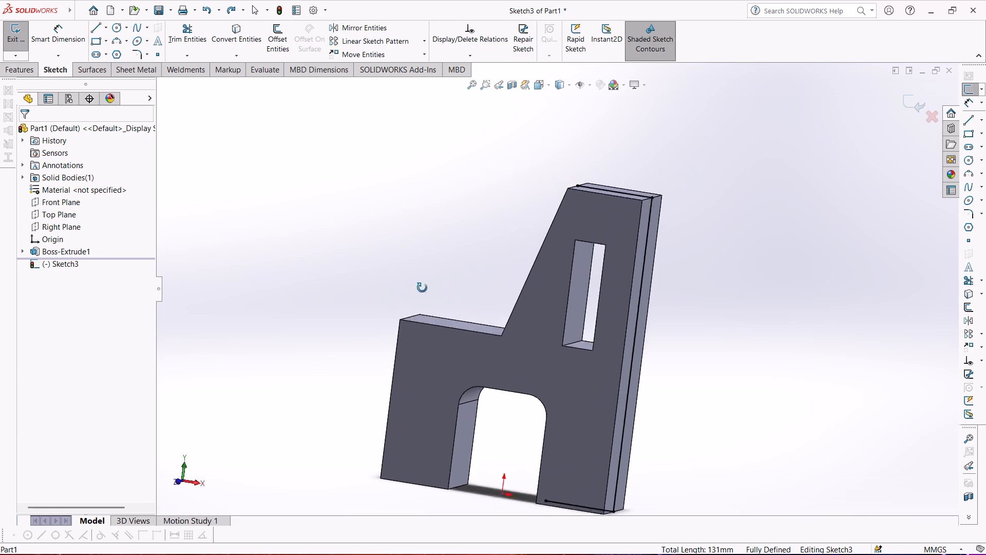
{"action": "middle_click_drag", "start_coordinate": [422, 288], "coordinate": [442, 256]}
{"action": "key", "text": "ctrl+8"}
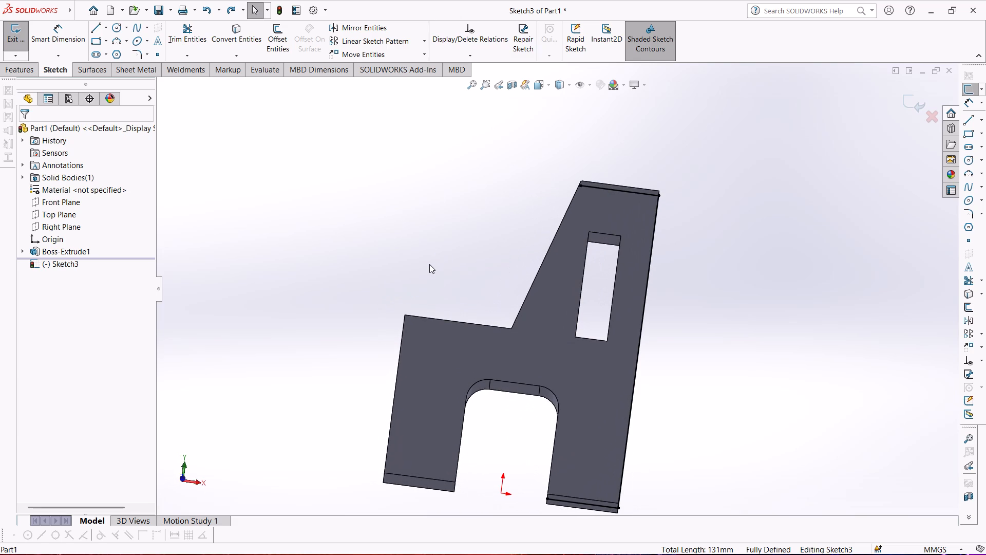
{"action": "scroll", "coordinate": [848, 224], "scroll_direction": "up", "scroll_amount": 3}
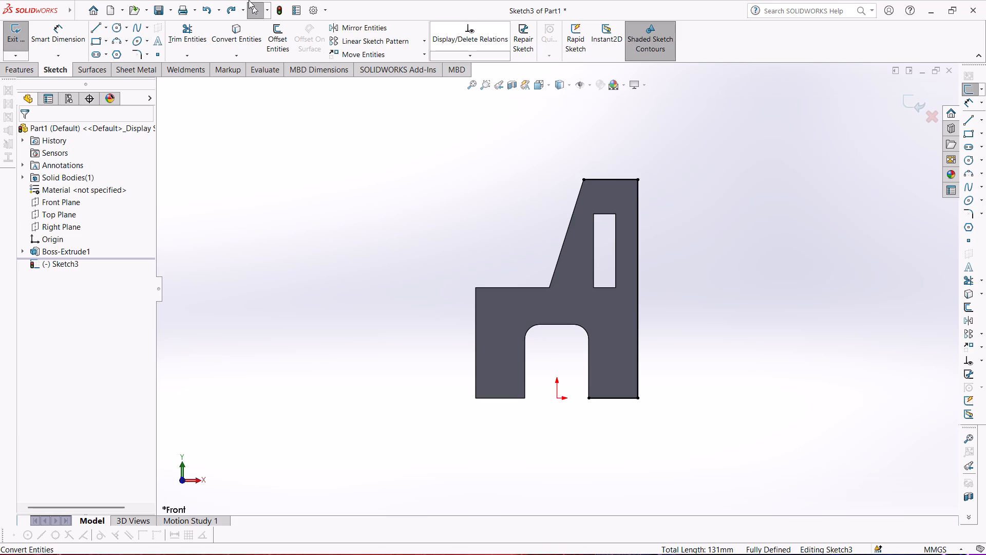
{"action": "left_click", "coordinate": [92, 25]}
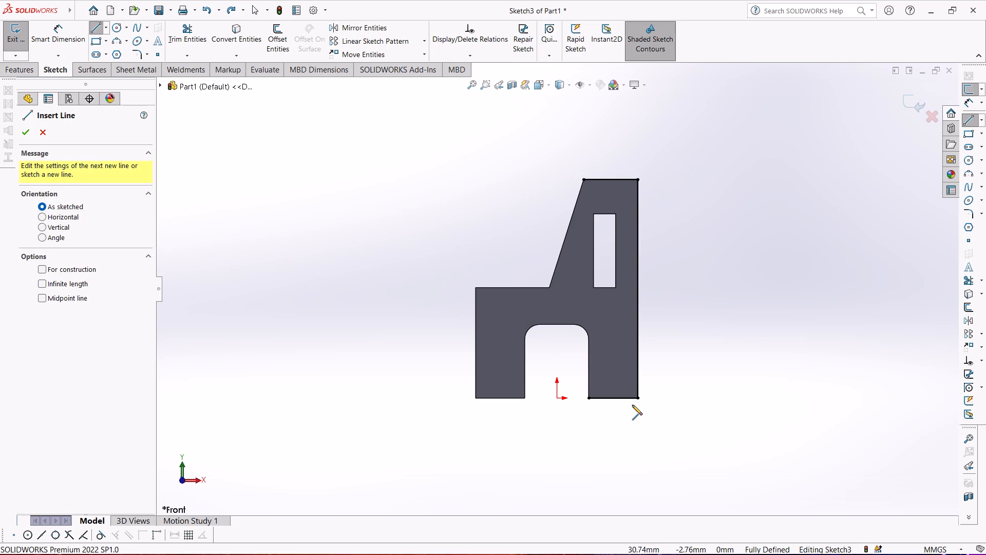
{"action": "left_click", "coordinate": [639, 400]}
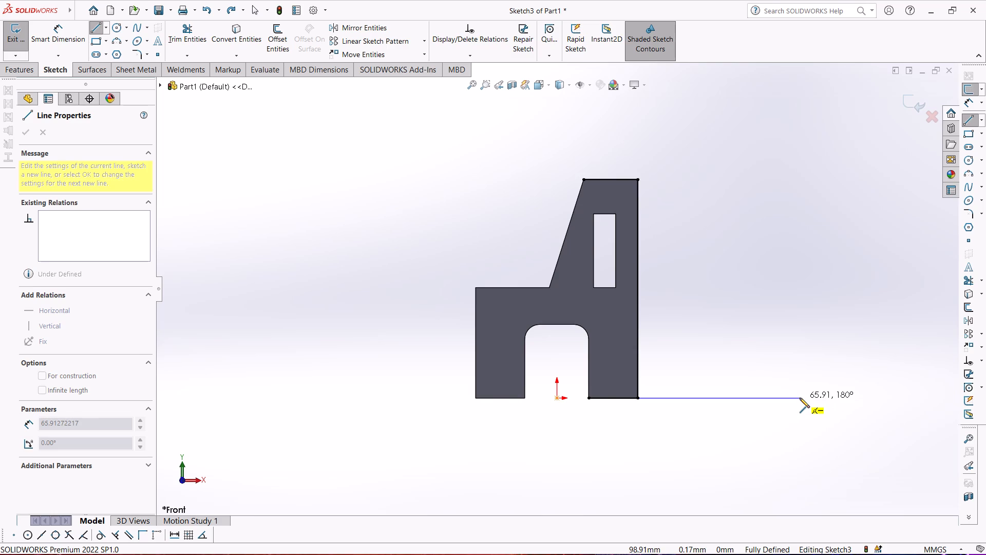
{"action": "left_click", "coordinate": [800, 398]}
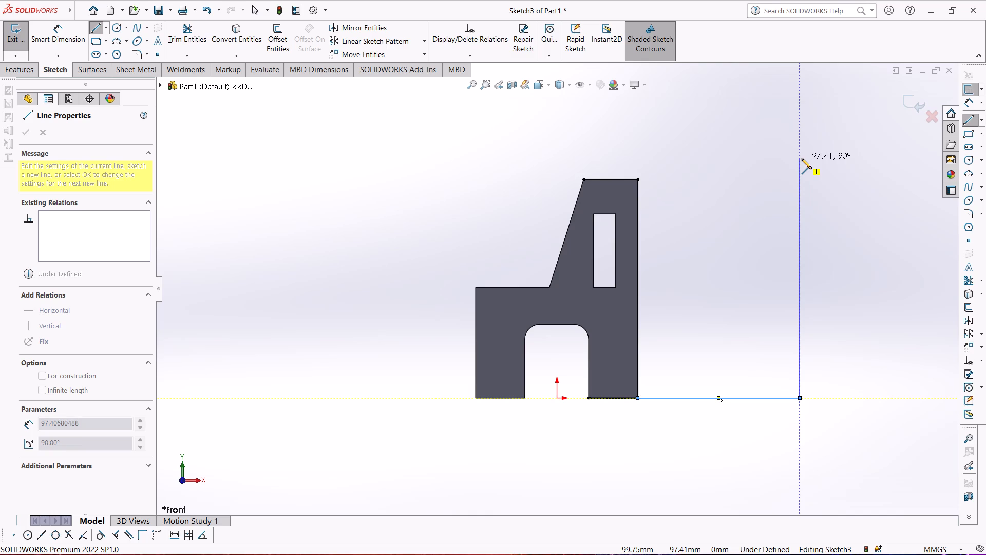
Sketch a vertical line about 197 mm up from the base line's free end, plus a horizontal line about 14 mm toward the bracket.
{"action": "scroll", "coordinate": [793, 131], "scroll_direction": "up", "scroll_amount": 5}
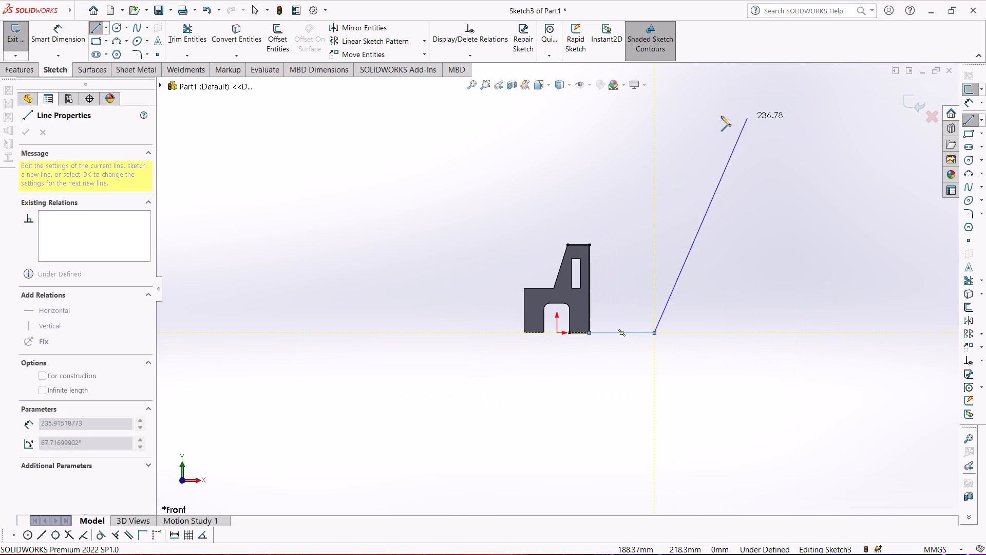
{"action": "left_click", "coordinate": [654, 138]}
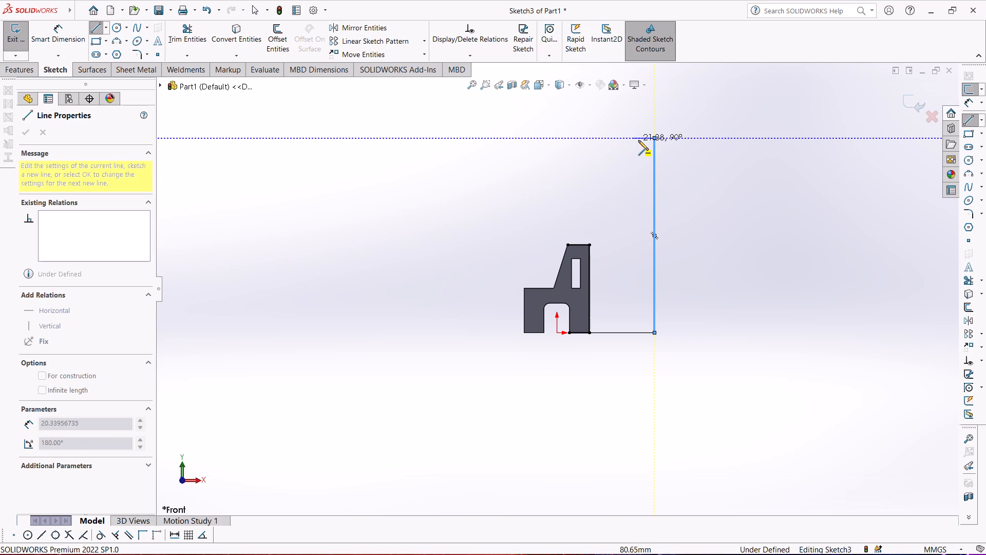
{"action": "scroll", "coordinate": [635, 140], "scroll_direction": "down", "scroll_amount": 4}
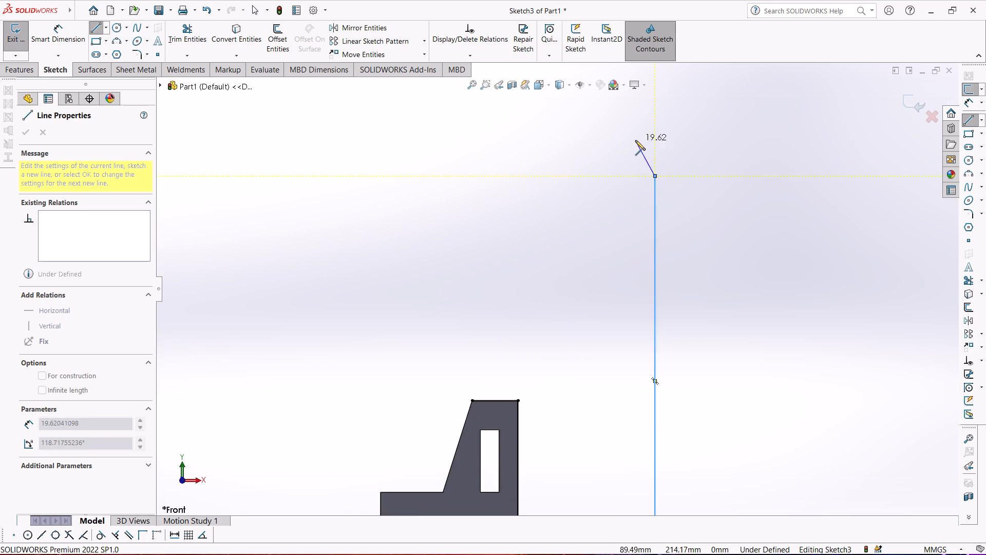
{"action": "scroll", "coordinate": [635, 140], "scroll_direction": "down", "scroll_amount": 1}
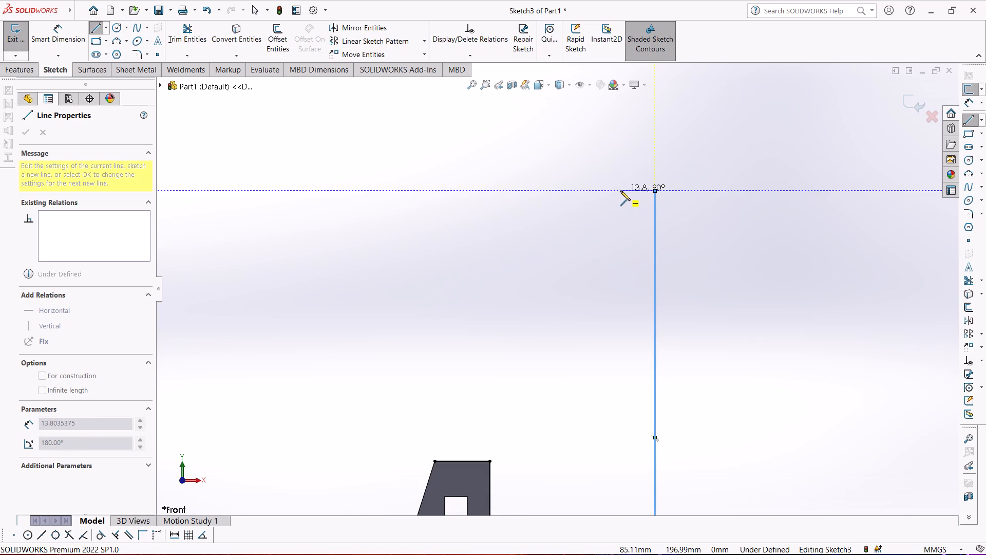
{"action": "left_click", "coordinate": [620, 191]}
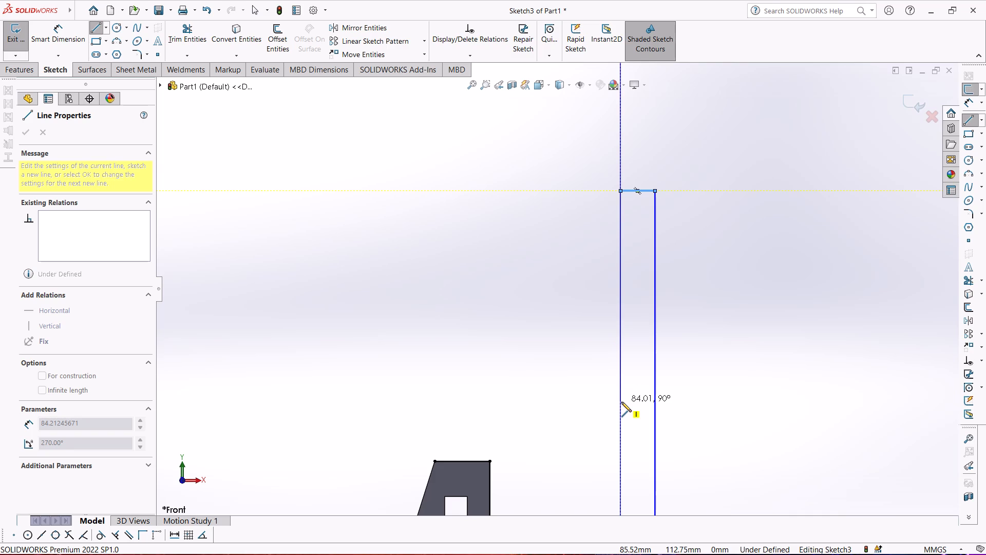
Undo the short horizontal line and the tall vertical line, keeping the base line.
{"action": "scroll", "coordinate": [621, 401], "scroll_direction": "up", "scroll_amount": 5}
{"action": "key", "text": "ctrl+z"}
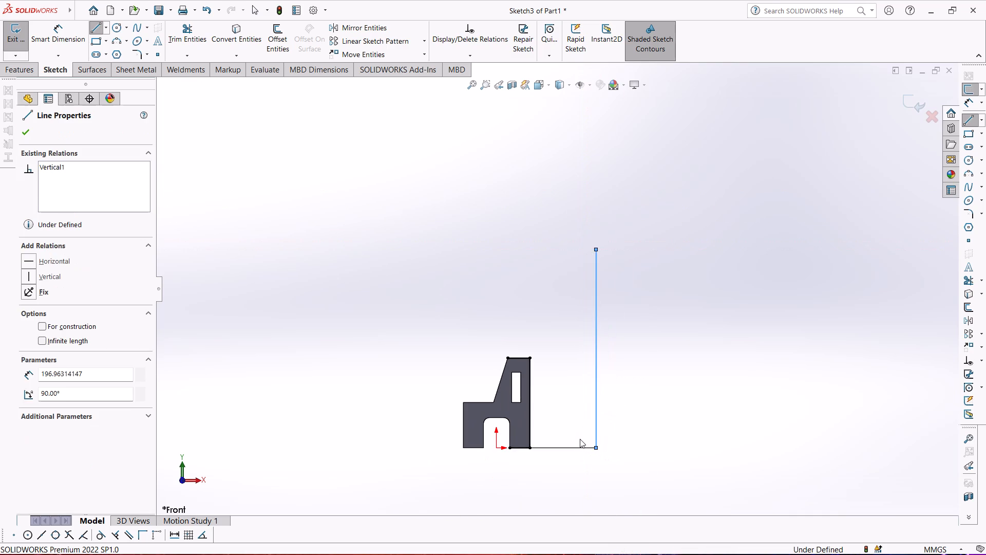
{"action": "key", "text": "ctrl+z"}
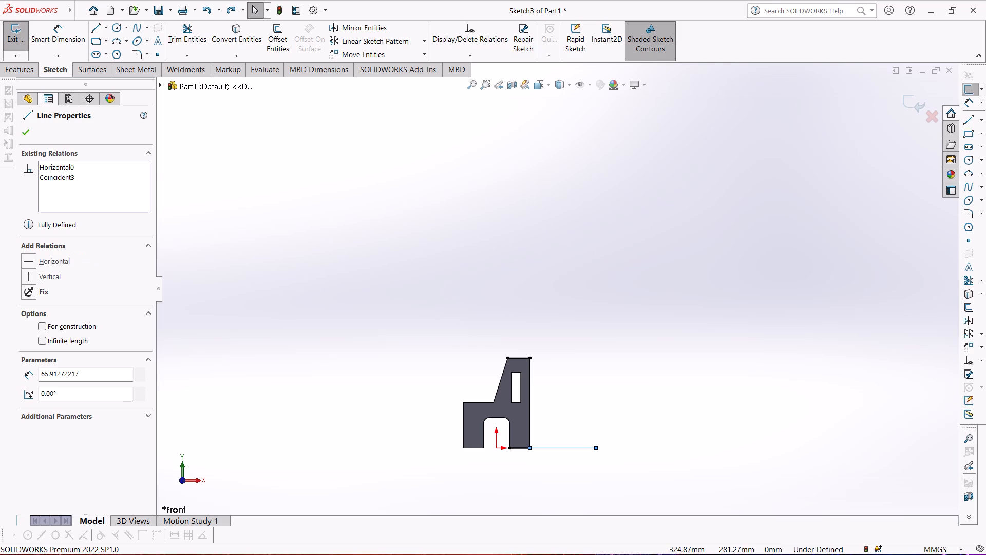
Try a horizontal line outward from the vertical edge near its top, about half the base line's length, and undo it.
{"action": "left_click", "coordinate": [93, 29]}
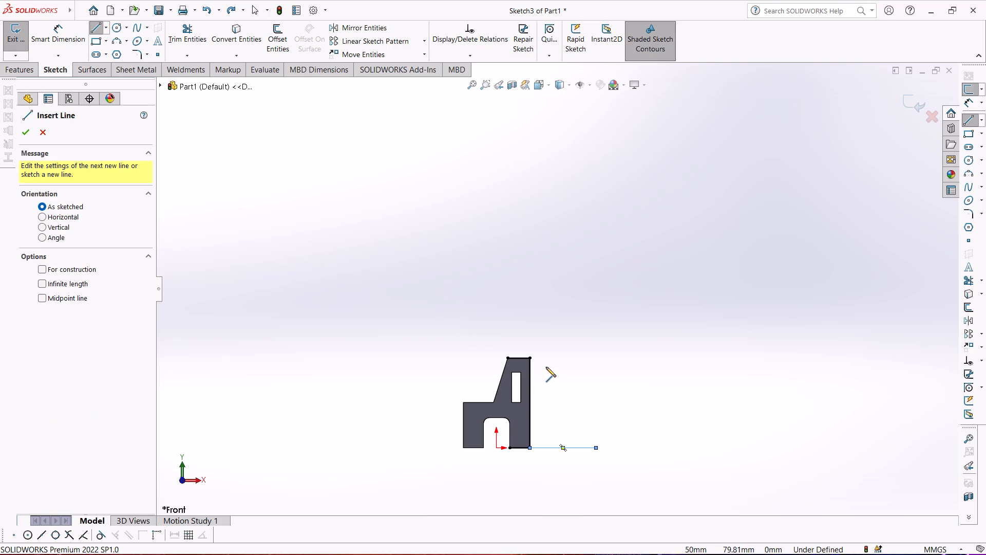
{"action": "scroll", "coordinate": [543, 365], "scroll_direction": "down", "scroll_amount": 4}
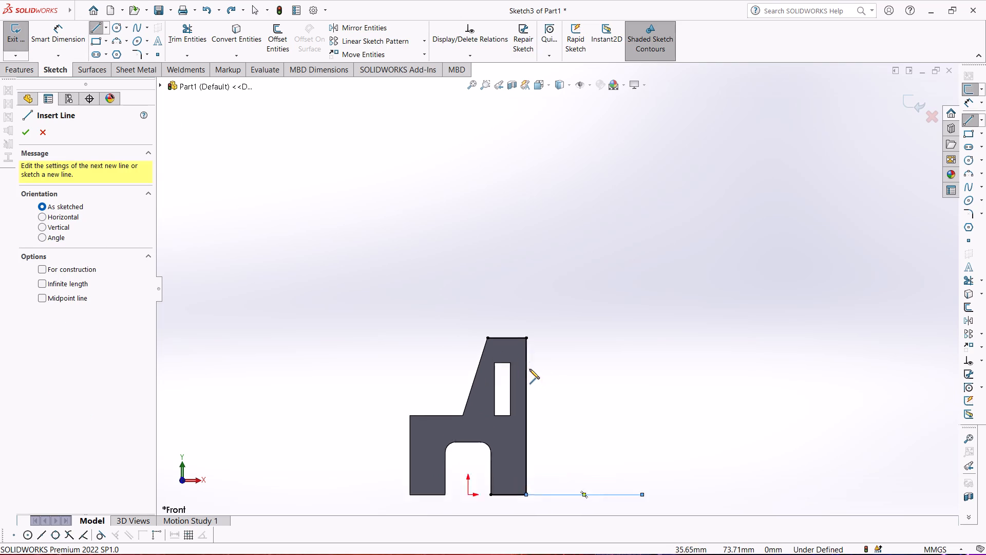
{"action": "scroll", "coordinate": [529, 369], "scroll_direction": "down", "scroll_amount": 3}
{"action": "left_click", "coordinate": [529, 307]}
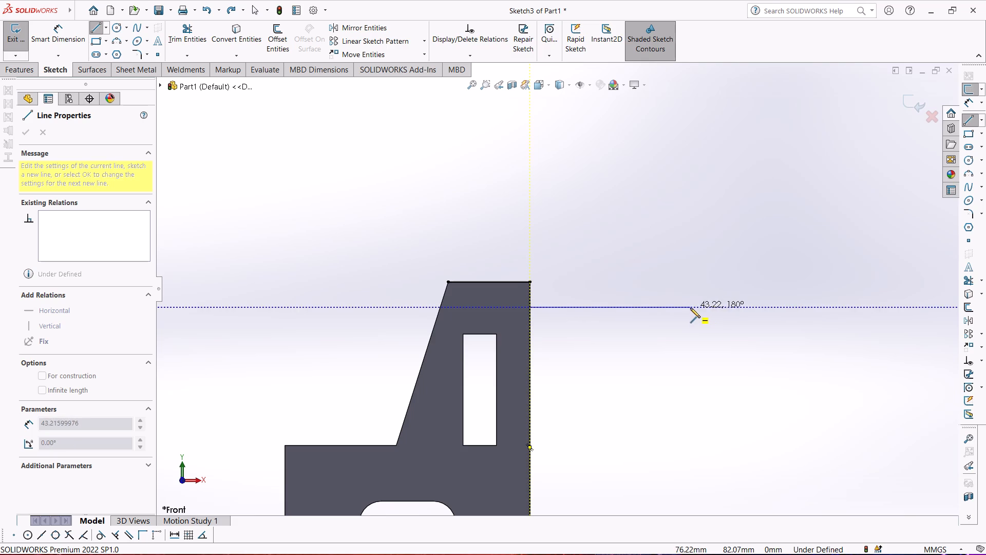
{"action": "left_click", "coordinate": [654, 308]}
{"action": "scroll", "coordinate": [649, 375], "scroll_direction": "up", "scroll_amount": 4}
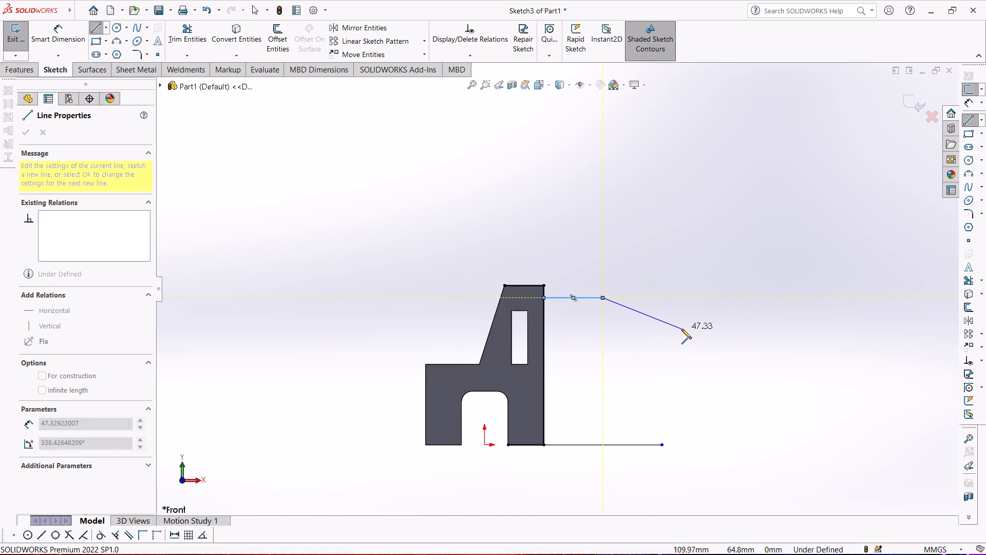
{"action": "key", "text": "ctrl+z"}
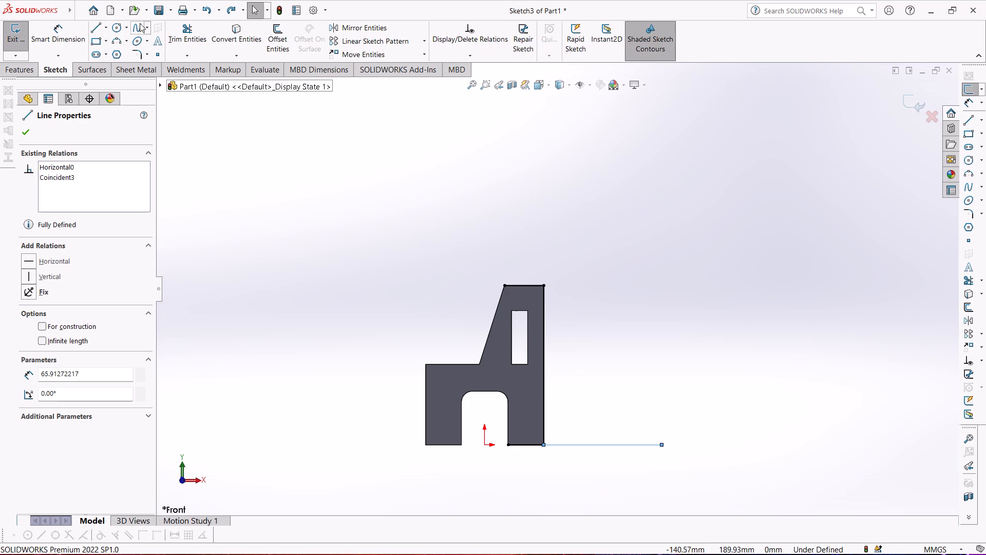
Sketch a horizontal line about 66 mm outward from near the vertical edge's top and a vertical line about 81 mm down to the base line's end.
{"action": "left_click", "coordinate": [94, 27]}
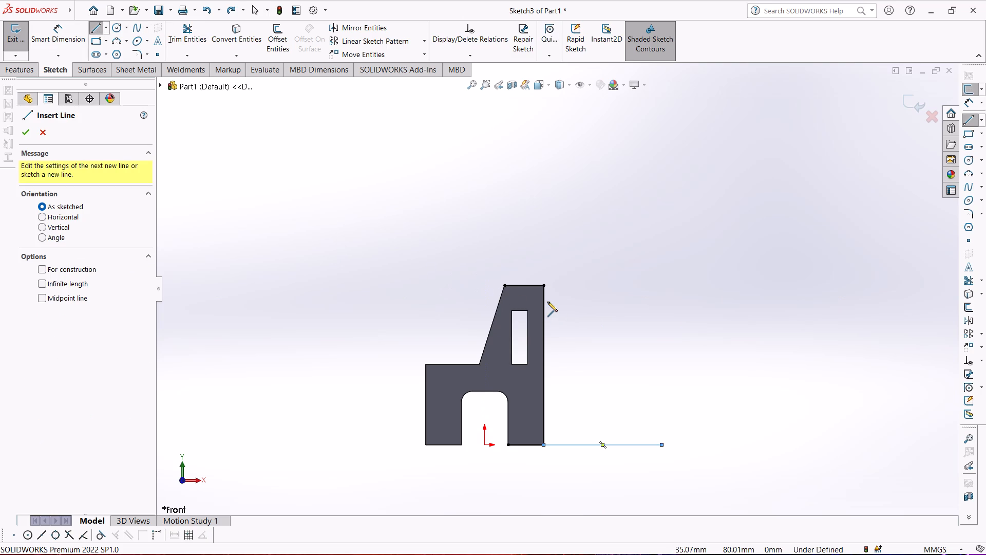
{"action": "left_click", "coordinate": [546, 299]}
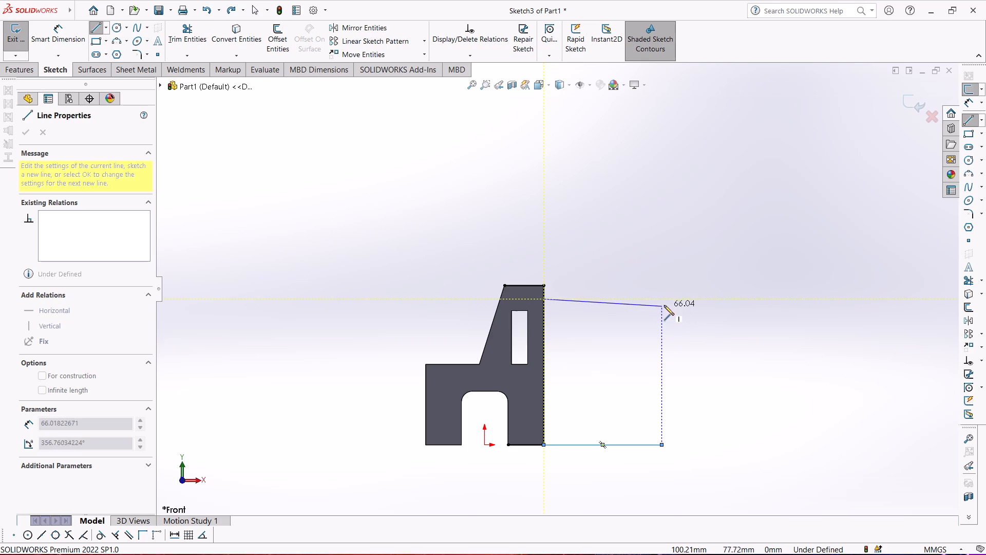
{"action": "left_click", "coordinate": [663, 298]}
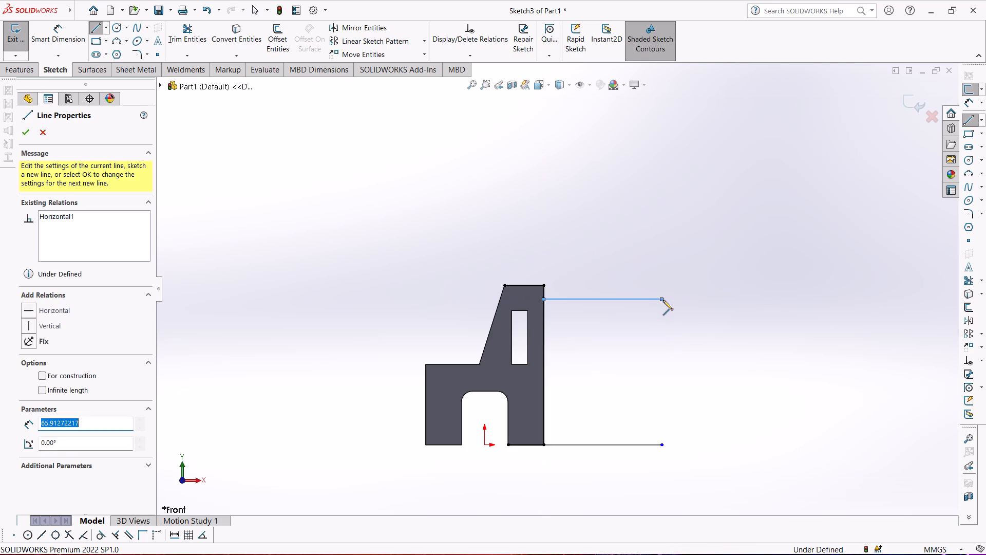
{"action": "left_click", "coordinate": [663, 444]}
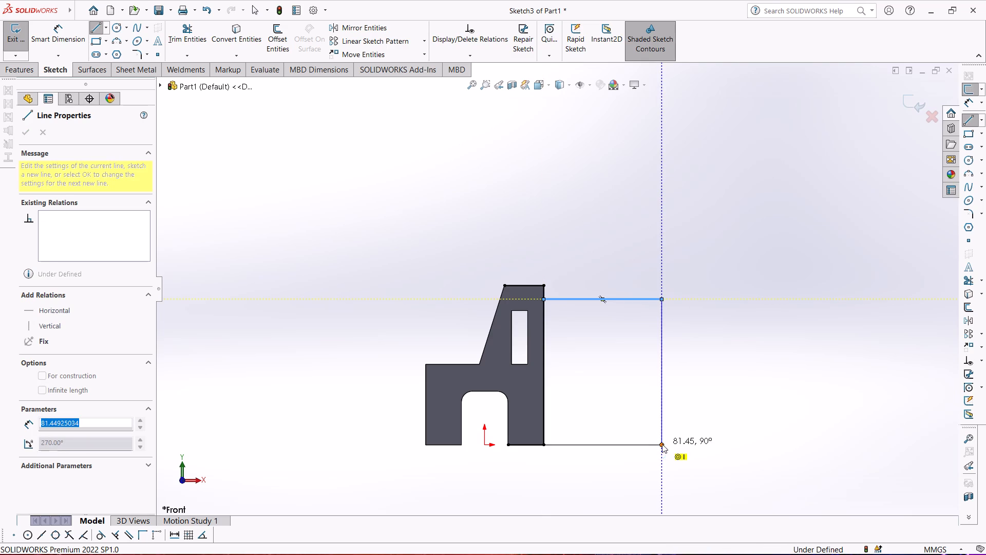
{"action": "key", "text": "Escape"}
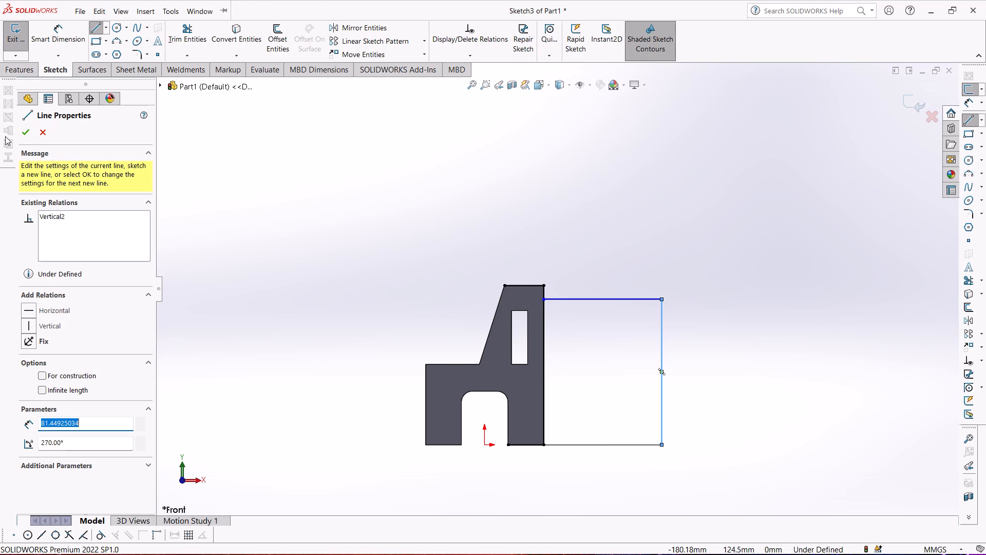
{"action": "left_click", "coordinate": [33, 129]}
Dimension the upper horizontal line of the new rectangle to 36 mm.
{"action": "left_click", "coordinate": [54, 41]}
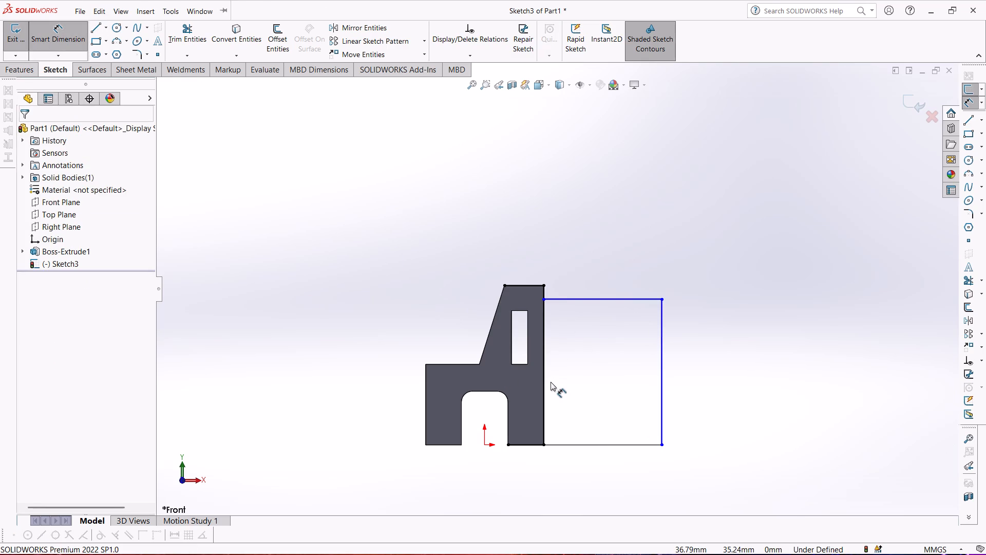
{"action": "left_click", "coordinate": [589, 299]}
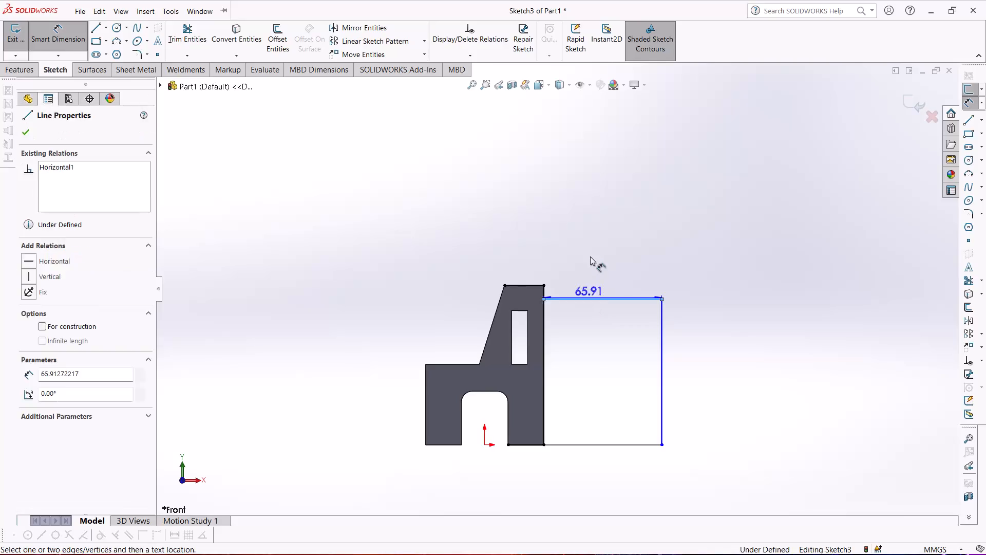
{"action": "left_click", "coordinate": [590, 252]}
{"action": "type", "text": "36"}
{"action": "key", "text": "Return"}
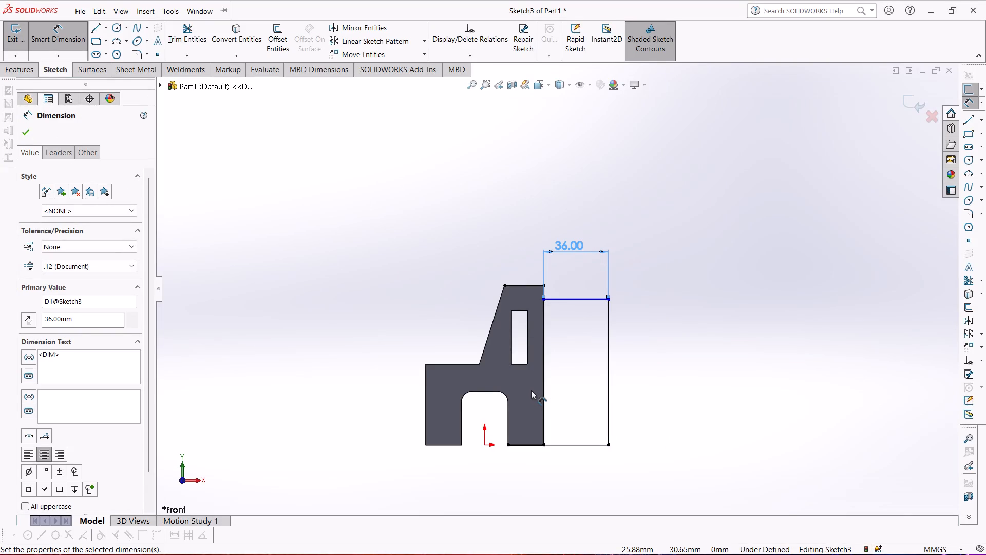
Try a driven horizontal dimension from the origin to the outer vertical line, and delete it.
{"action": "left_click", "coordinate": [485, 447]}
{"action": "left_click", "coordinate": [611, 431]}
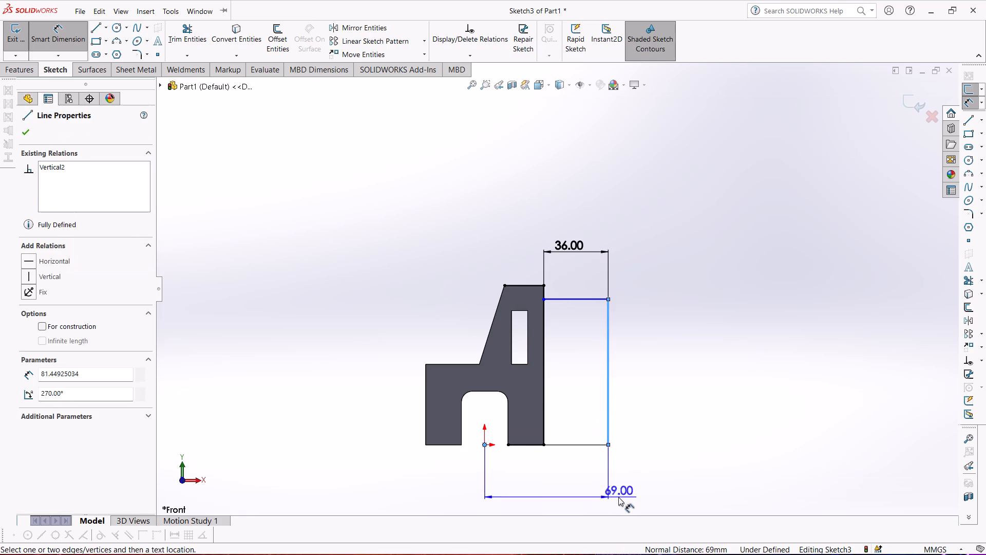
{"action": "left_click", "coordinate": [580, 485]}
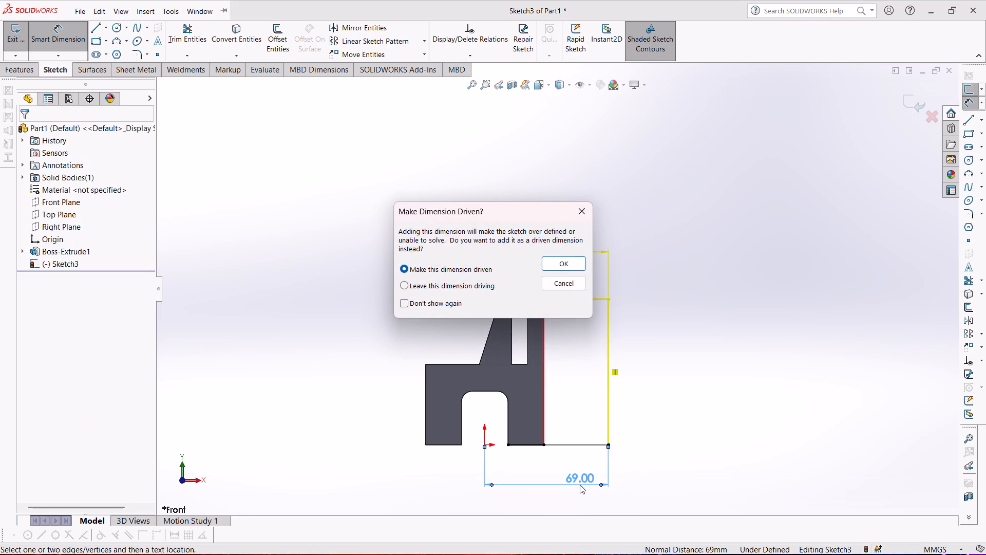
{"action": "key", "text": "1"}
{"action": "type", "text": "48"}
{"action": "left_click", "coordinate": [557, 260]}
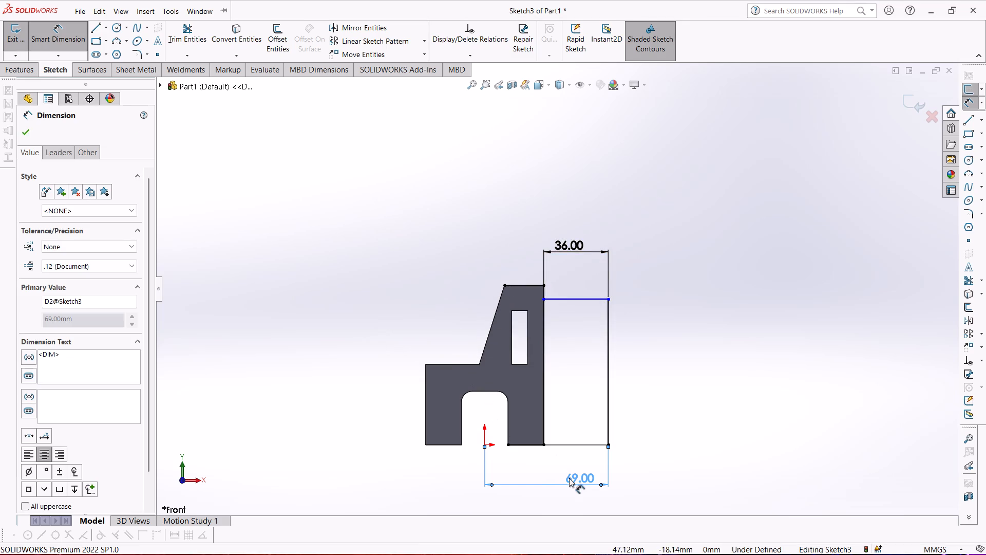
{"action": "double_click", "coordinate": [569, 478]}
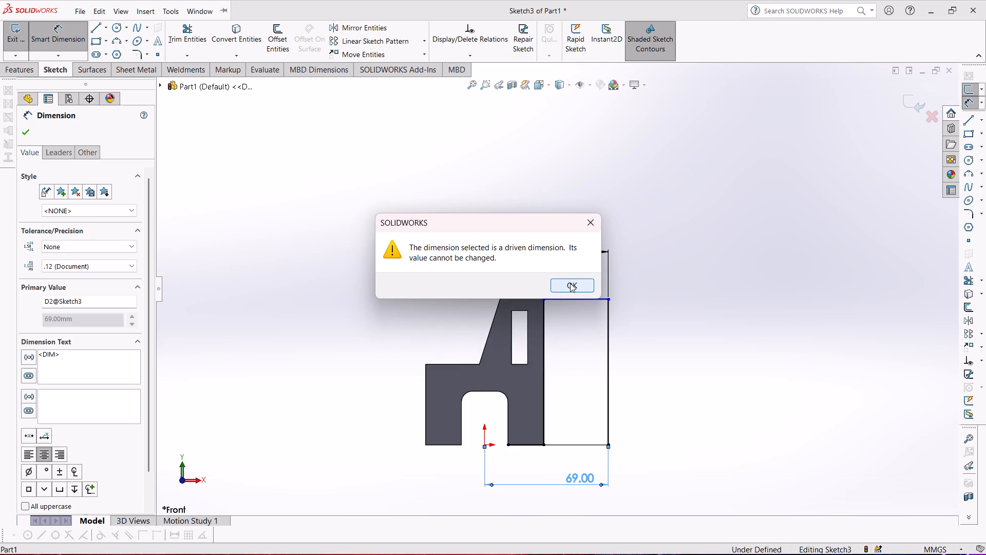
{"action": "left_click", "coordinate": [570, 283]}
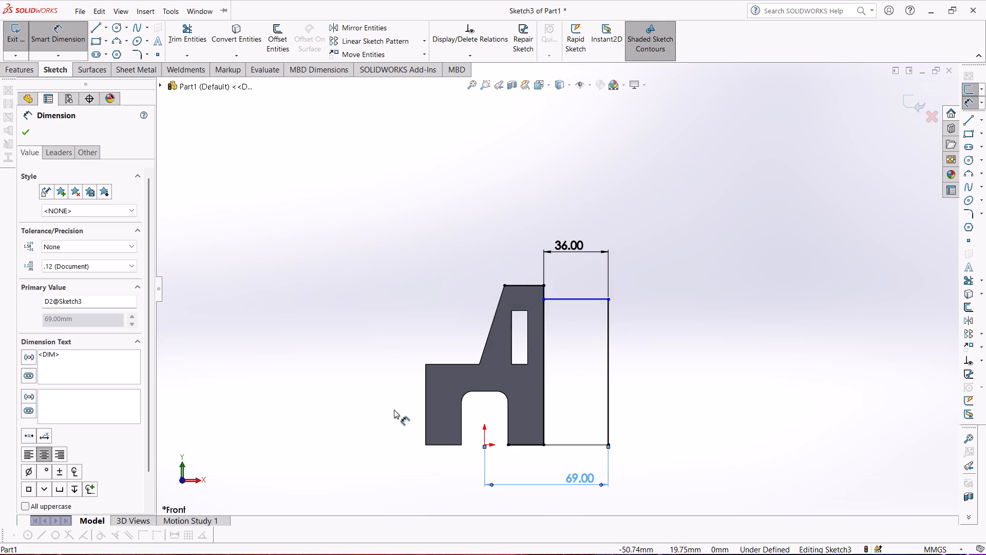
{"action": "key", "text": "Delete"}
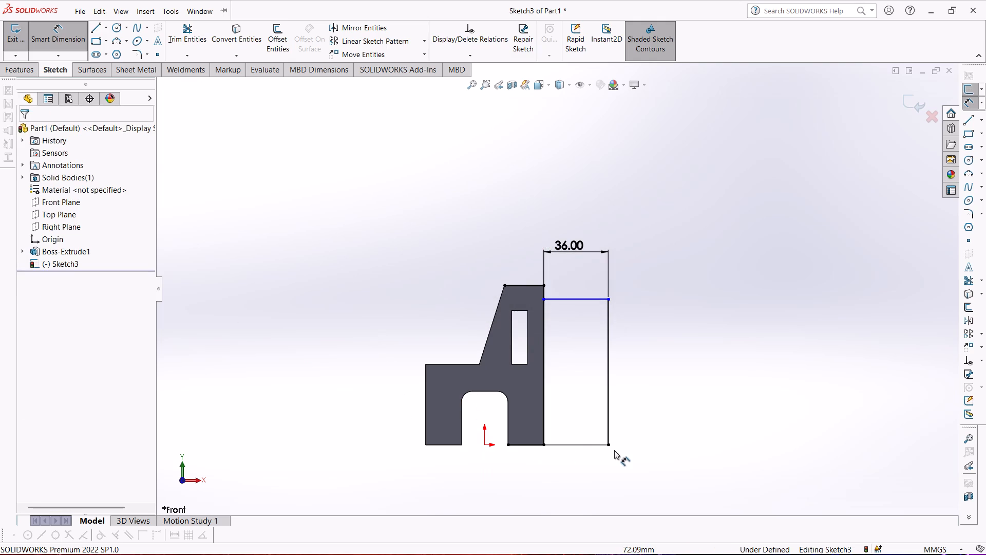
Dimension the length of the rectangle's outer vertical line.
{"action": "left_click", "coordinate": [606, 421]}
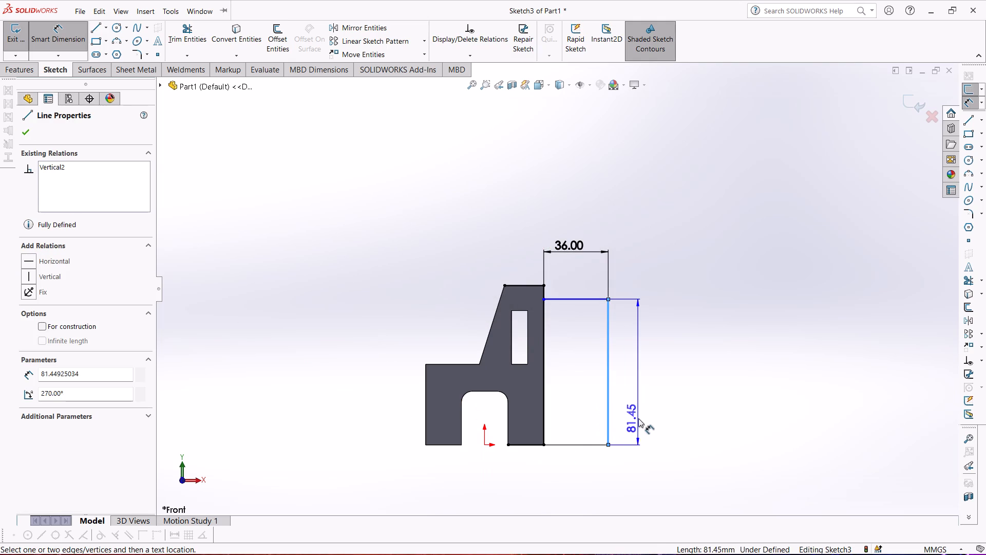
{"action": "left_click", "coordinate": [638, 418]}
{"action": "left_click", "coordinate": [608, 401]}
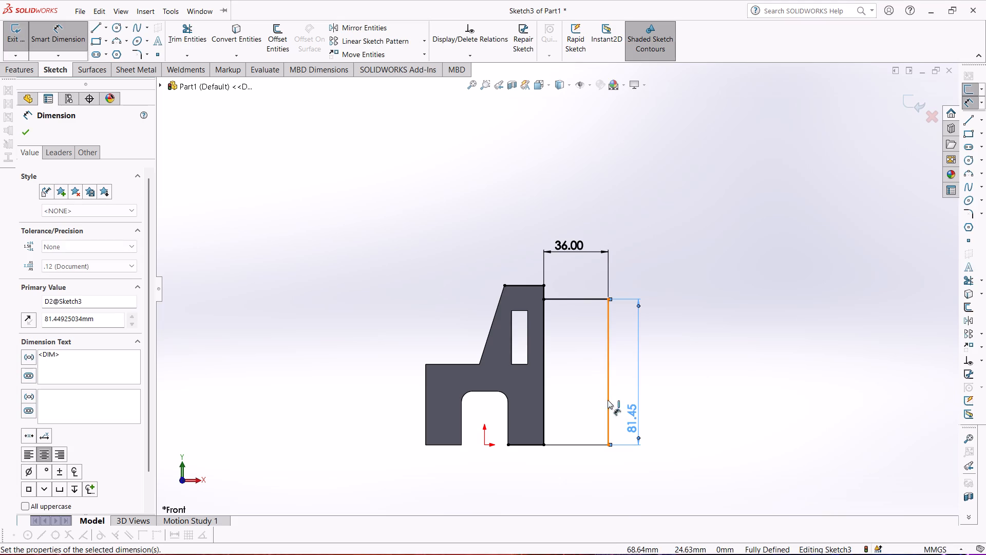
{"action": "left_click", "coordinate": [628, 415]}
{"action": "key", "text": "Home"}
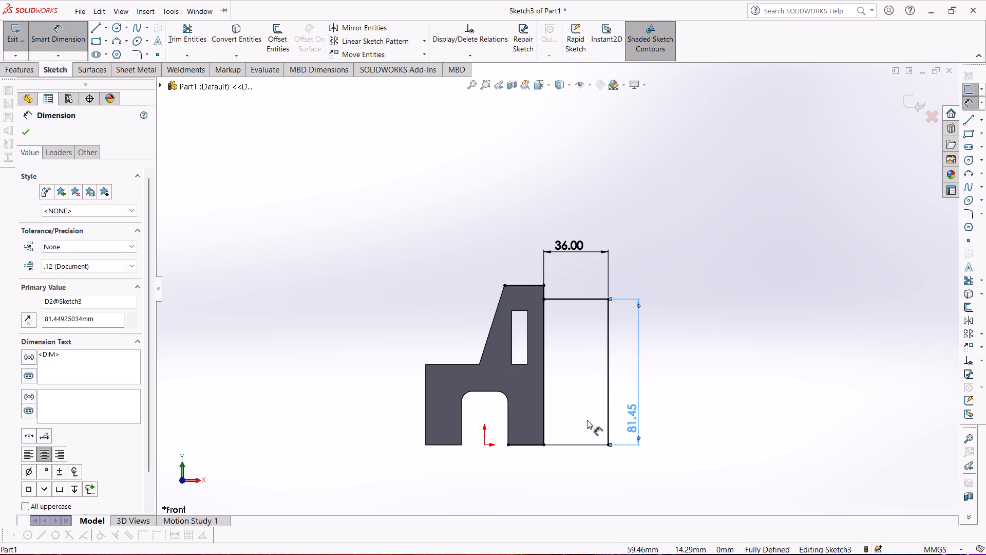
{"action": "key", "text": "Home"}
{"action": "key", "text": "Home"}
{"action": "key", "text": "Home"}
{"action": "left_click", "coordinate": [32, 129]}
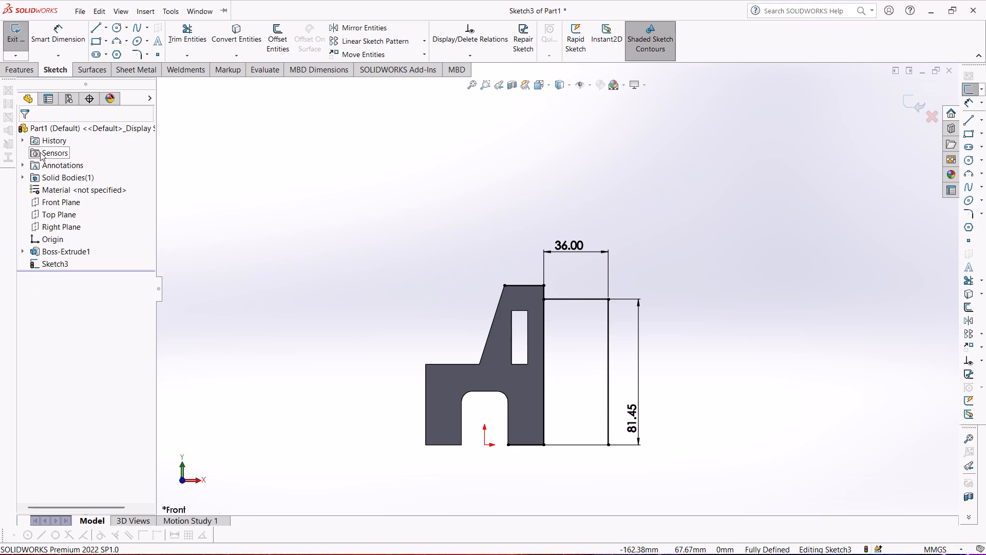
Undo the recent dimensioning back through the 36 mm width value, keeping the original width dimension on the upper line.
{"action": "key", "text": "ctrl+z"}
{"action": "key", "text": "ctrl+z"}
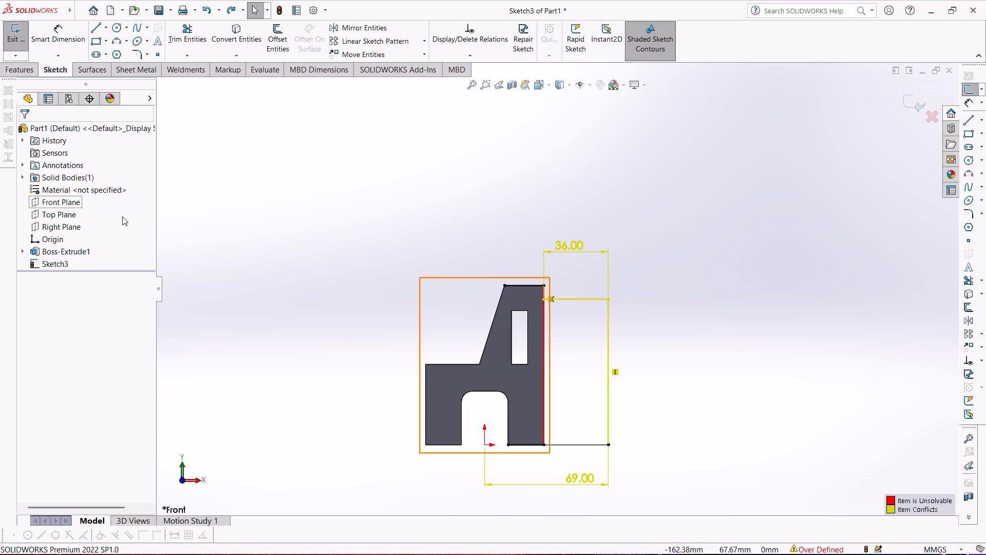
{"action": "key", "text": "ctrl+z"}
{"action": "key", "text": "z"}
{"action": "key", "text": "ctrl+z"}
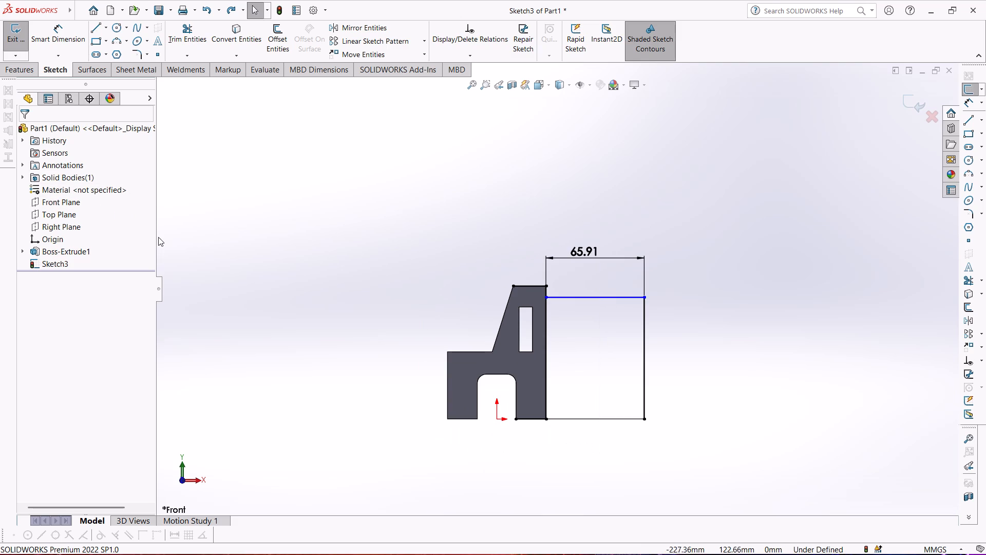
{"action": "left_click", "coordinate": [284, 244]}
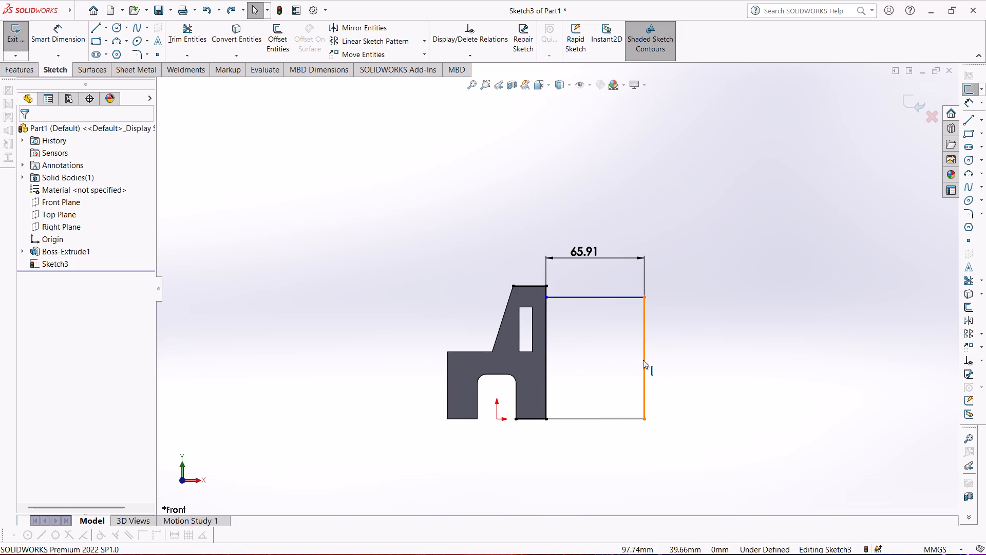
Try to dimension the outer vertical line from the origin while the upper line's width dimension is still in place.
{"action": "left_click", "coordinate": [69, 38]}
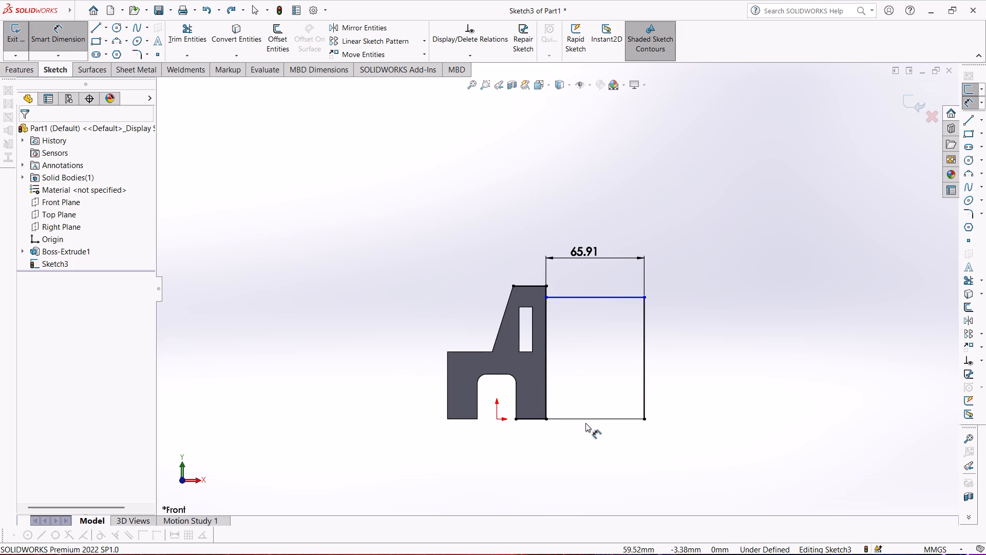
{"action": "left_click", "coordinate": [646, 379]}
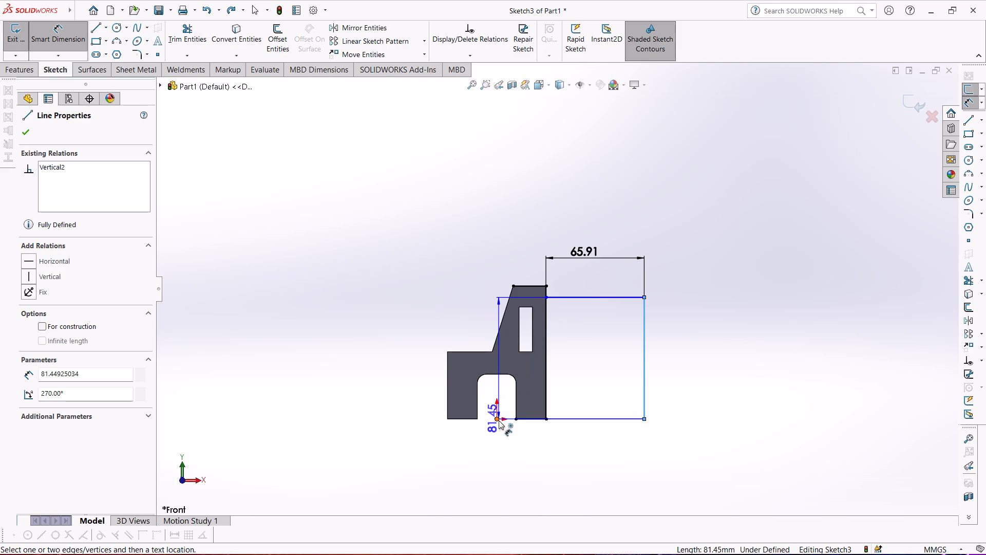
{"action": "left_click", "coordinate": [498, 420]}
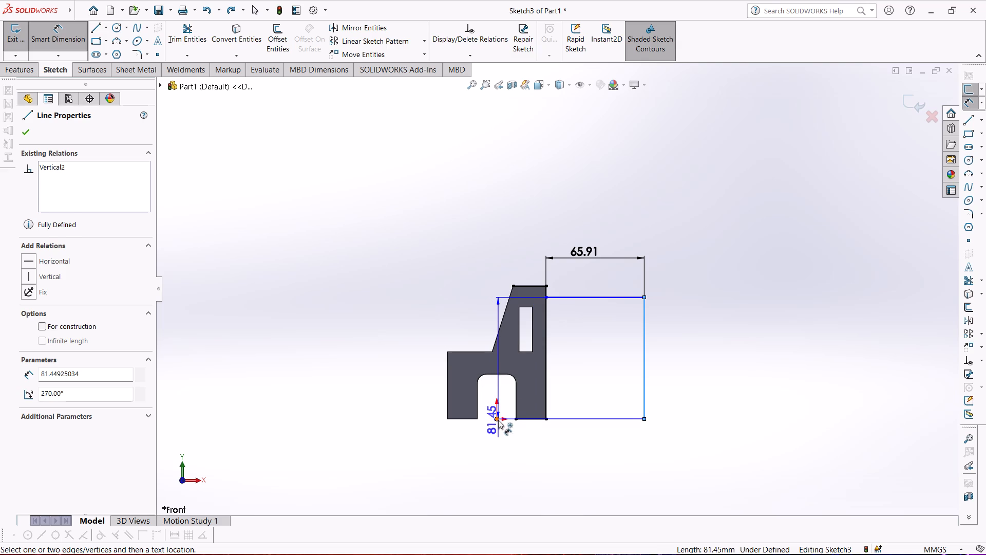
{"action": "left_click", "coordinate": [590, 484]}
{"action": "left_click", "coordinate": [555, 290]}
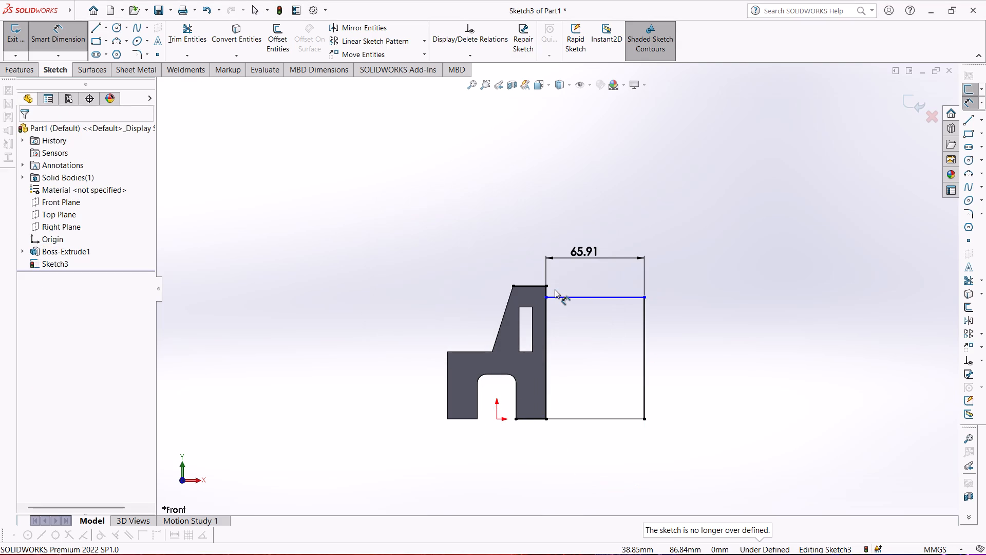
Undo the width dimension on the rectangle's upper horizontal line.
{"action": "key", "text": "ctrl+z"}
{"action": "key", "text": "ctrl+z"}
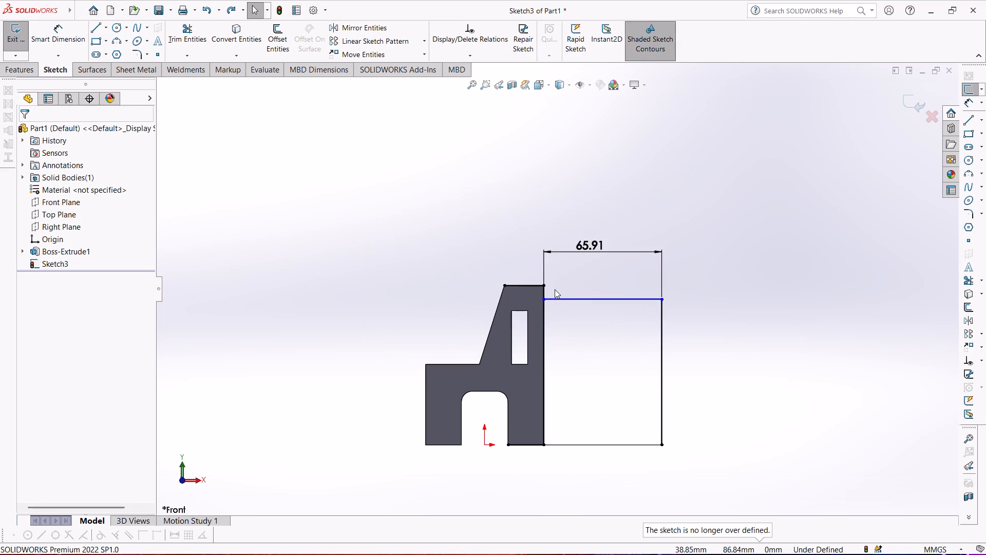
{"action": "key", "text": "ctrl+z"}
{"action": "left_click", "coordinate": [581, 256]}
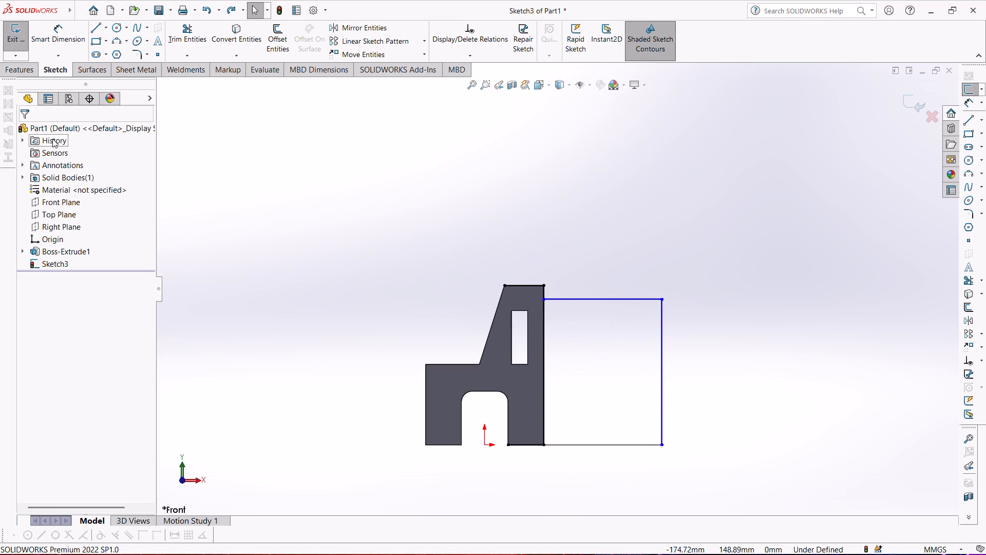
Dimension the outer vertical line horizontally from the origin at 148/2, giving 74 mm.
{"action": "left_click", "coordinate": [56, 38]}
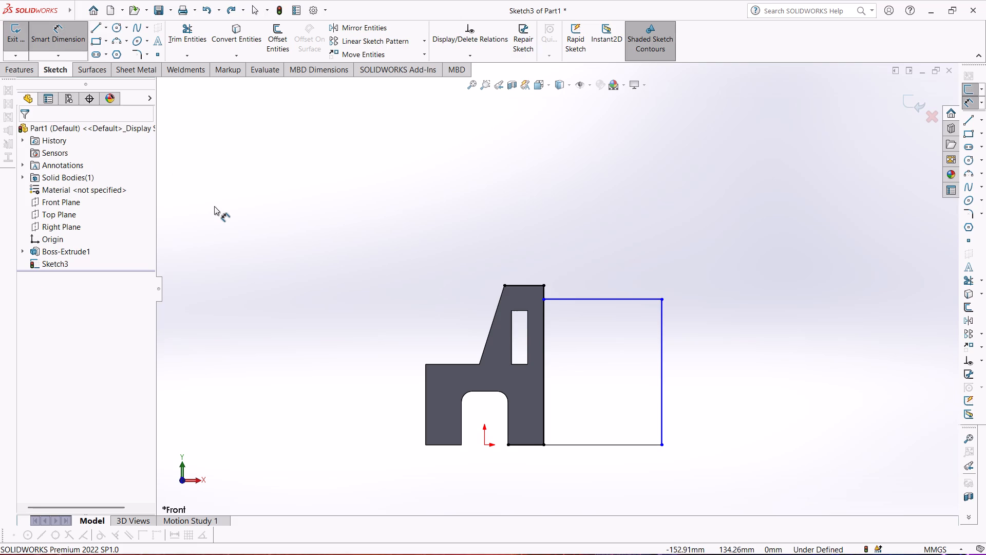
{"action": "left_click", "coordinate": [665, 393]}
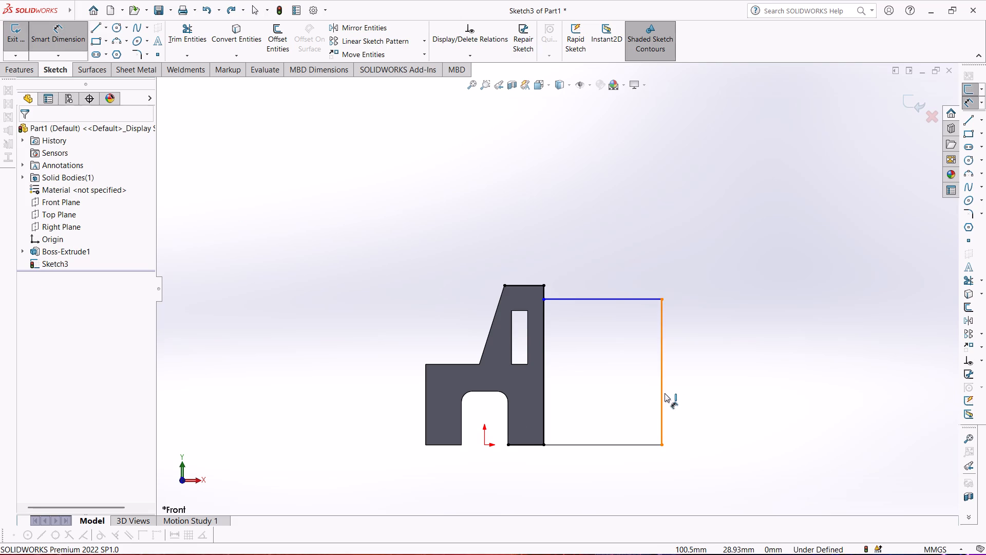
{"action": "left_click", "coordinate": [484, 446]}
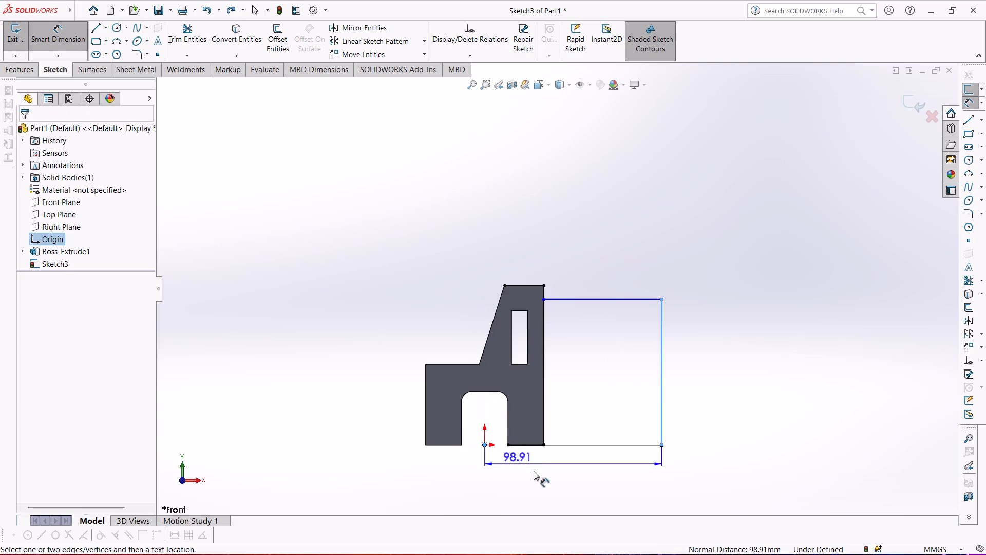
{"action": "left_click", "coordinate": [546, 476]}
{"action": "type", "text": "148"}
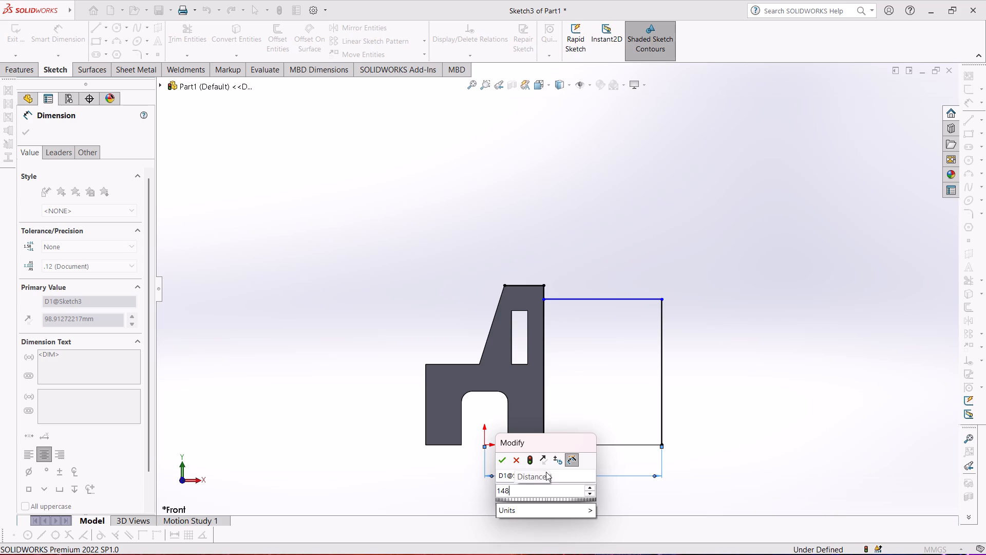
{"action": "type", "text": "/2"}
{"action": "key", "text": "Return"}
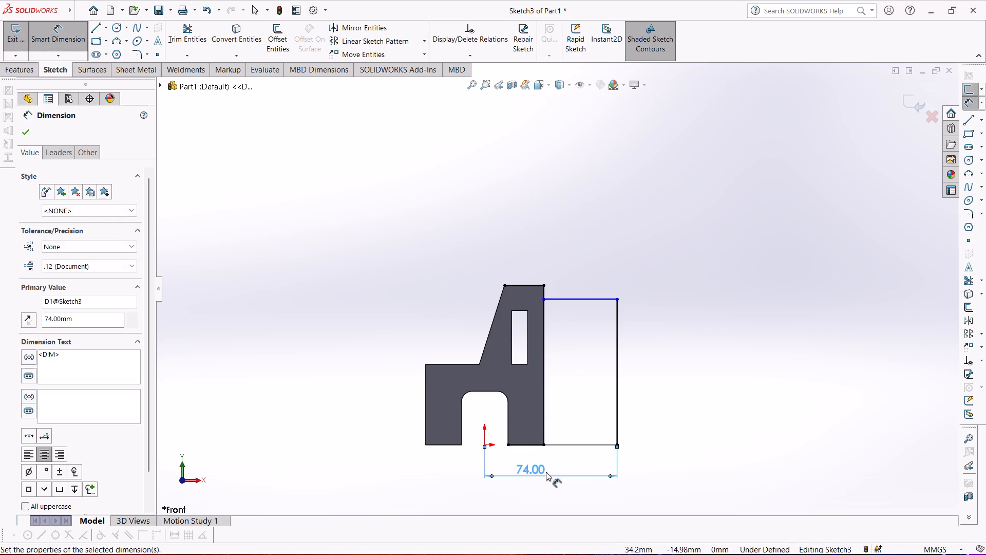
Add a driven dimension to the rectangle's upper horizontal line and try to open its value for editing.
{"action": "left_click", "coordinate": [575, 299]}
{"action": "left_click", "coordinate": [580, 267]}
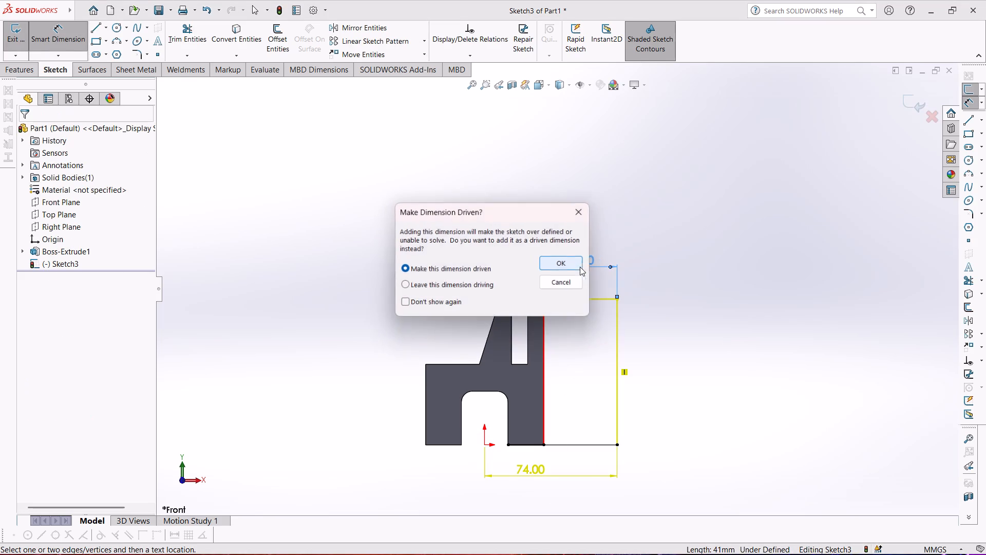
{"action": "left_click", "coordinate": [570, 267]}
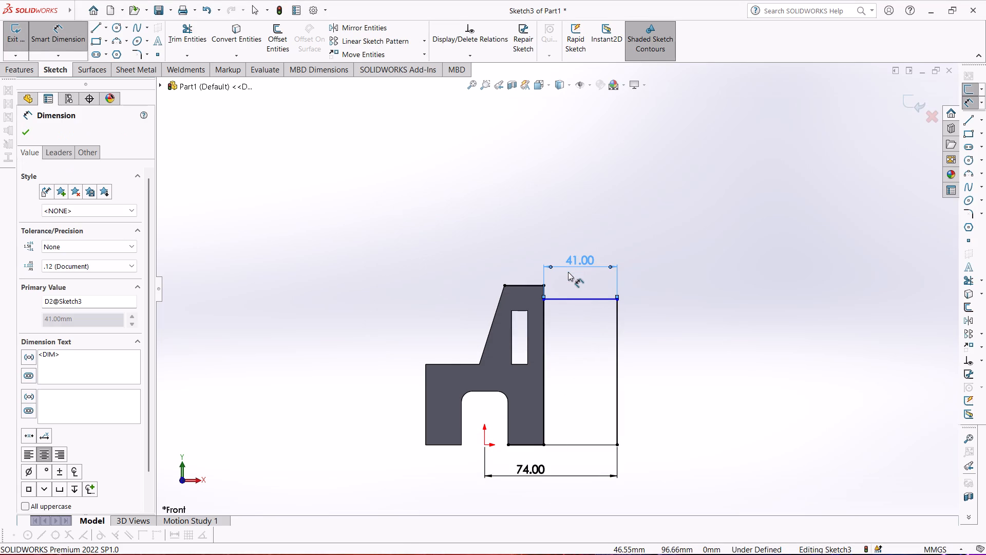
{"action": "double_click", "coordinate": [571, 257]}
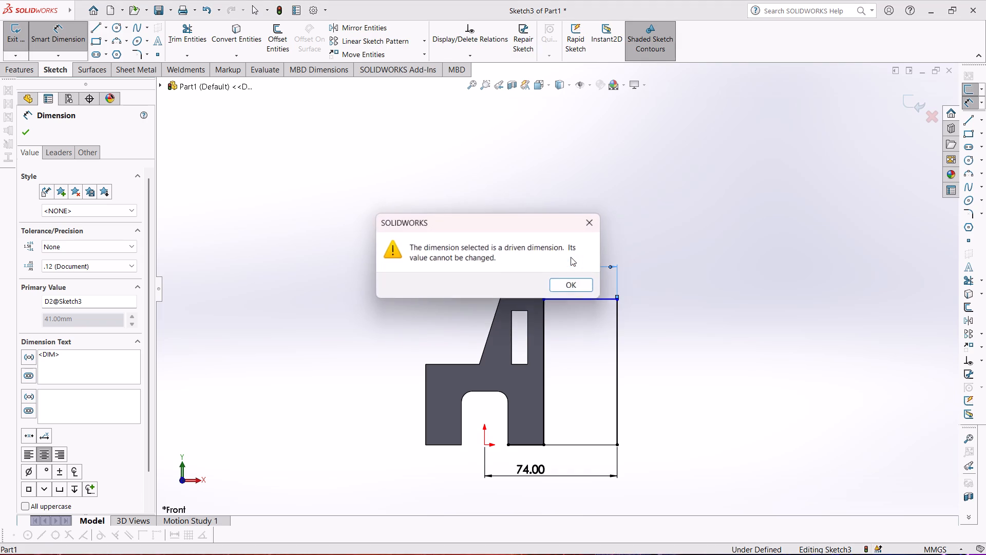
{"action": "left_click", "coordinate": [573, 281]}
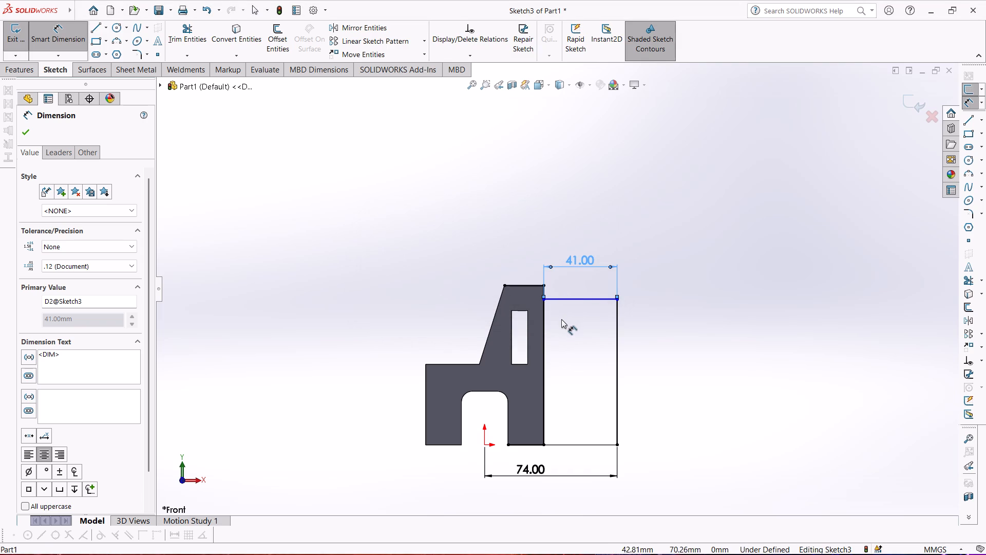
Undo the remaining dimensions, rectangle lines and reference edges back to an empty Sketch3 on the Front Plane, keeping the sketch open.
{"action": "key", "text": "ctrl+z"}
{"action": "key", "text": "ctrl+z"}
{"action": "key", "text": "ctrl+z"}
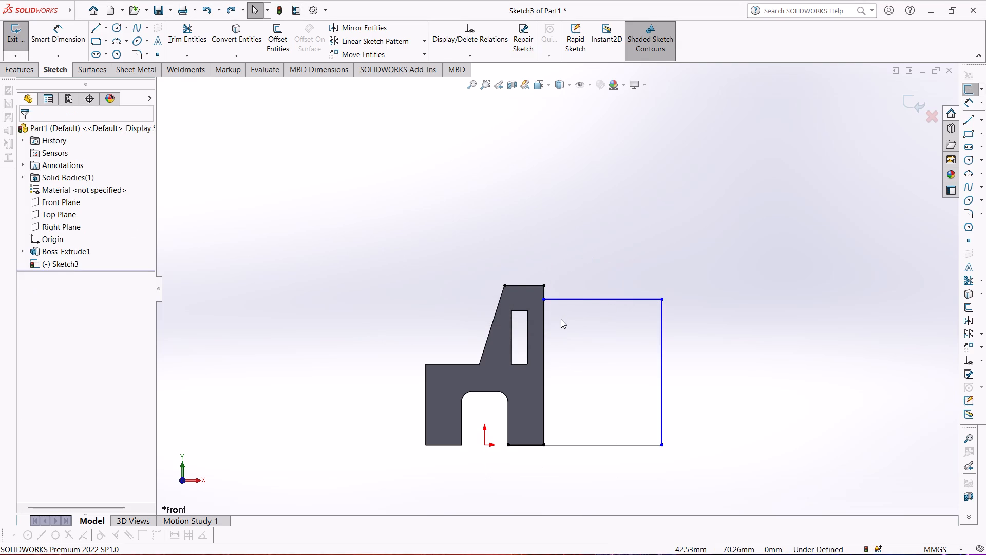
{"action": "key", "text": "ctrl+z"}
{"action": "key", "text": "ctrl+z"}
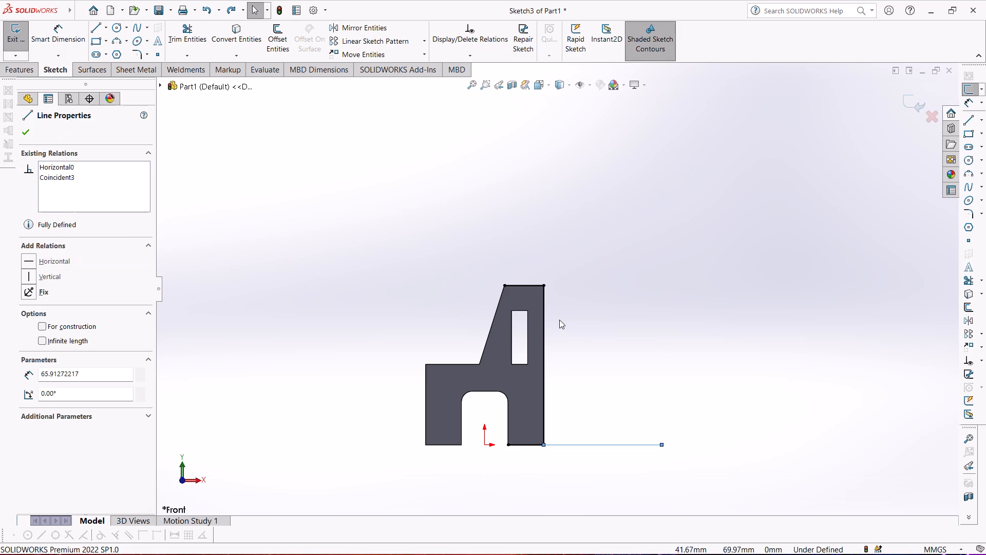
{"action": "key", "text": "ctrl+z"}
{"action": "key", "text": "ctrl+z"}
{"action": "key", "text": "ctrl+z"}
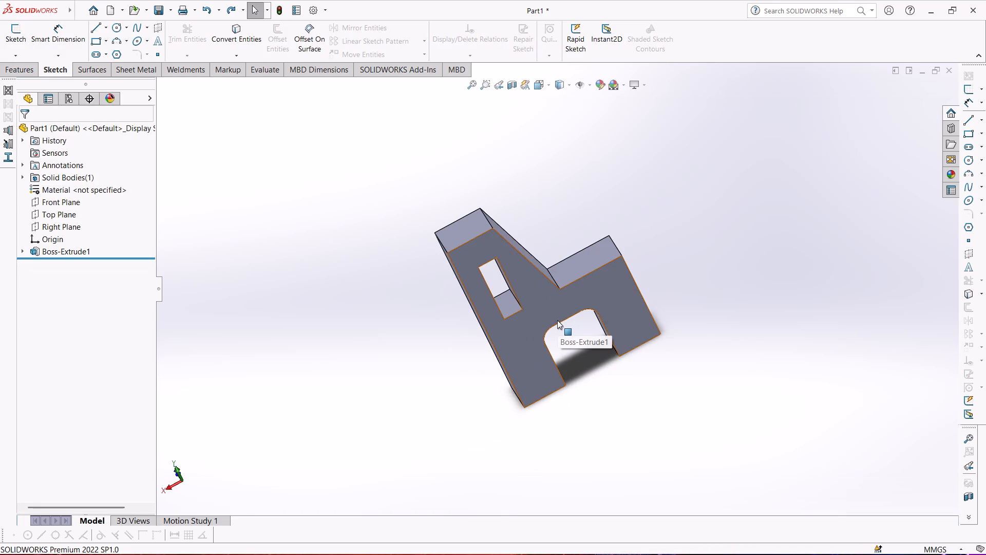
{"action": "key", "text": "ctrl+y"}
{"action": "scroll", "coordinate": [607, 309], "scroll_direction": "up", "scroll_amount": 2}
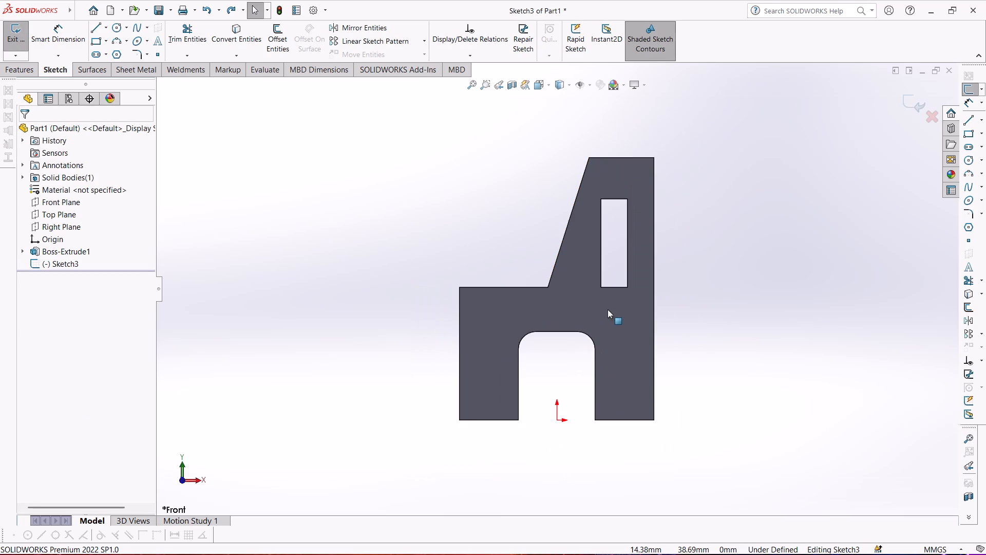
{"action": "scroll", "coordinate": [609, 305], "scroll_direction": "up", "scroll_amount": 2}
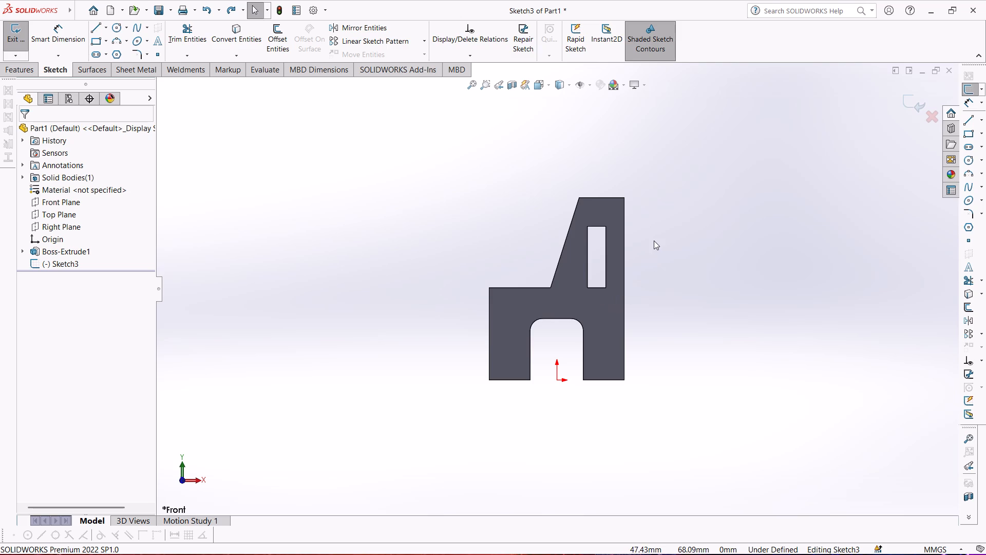
Sketch a horizontal line about 38 mm long outward from the body's lower outer corner.
{"action": "scroll", "coordinate": [654, 240], "scroll_direction": "down", "scroll_amount": 2}
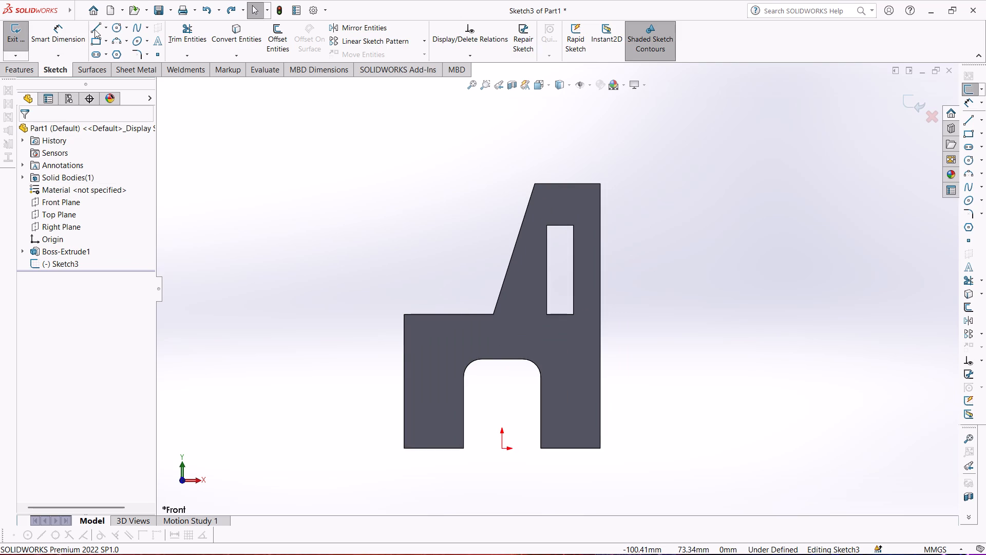
{"action": "left_click", "coordinate": [94, 29]}
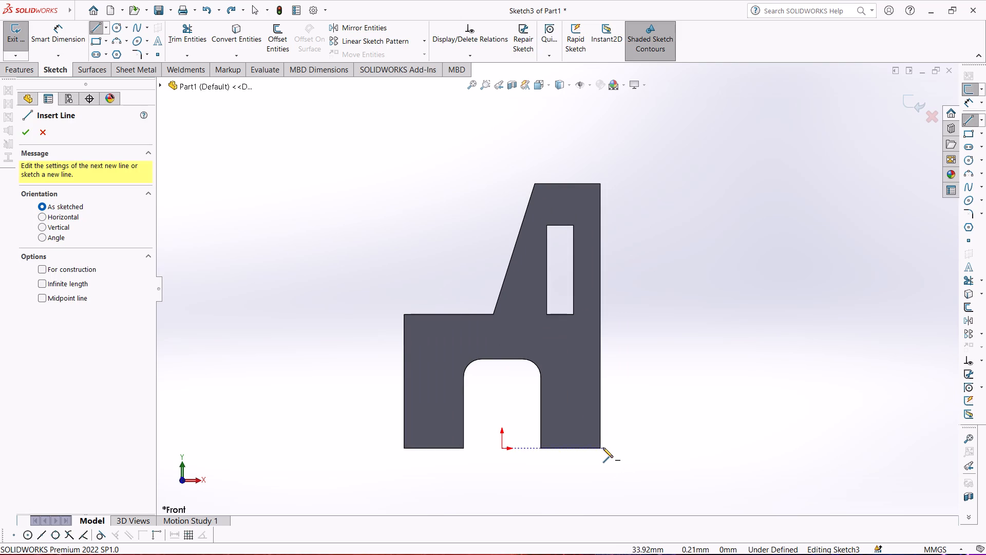
{"action": "left_click", "coordinate": [601, 448]}
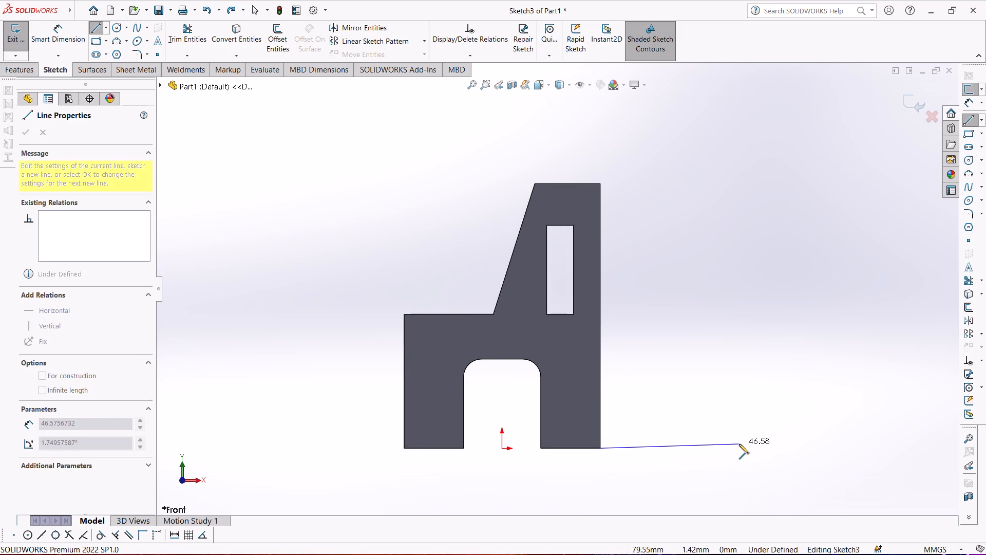
{"action": "left_click", "coordinate": [713, 449]}
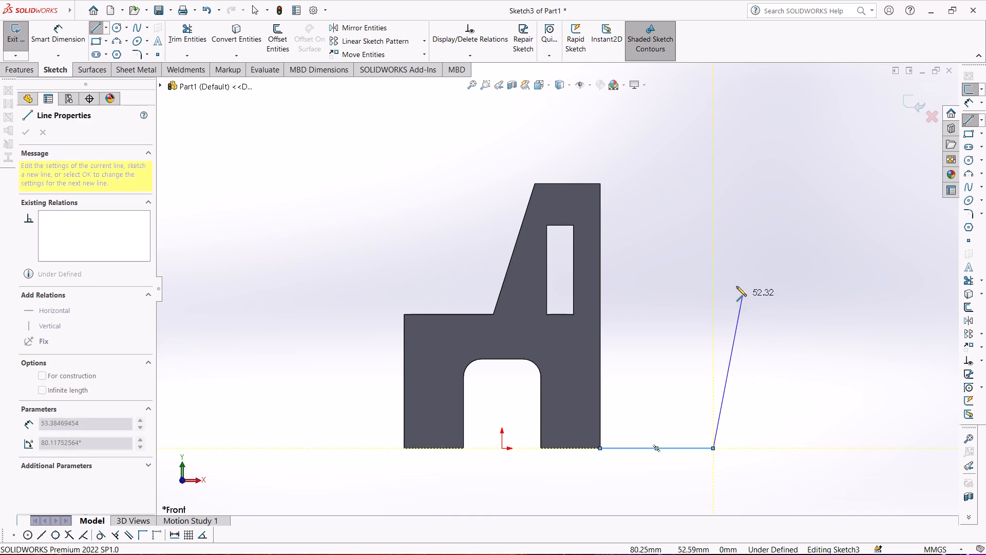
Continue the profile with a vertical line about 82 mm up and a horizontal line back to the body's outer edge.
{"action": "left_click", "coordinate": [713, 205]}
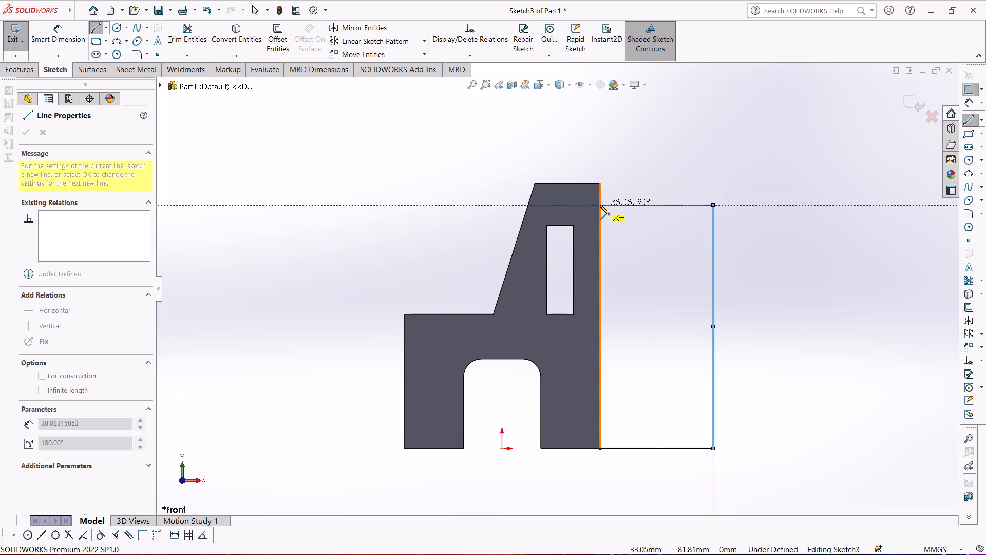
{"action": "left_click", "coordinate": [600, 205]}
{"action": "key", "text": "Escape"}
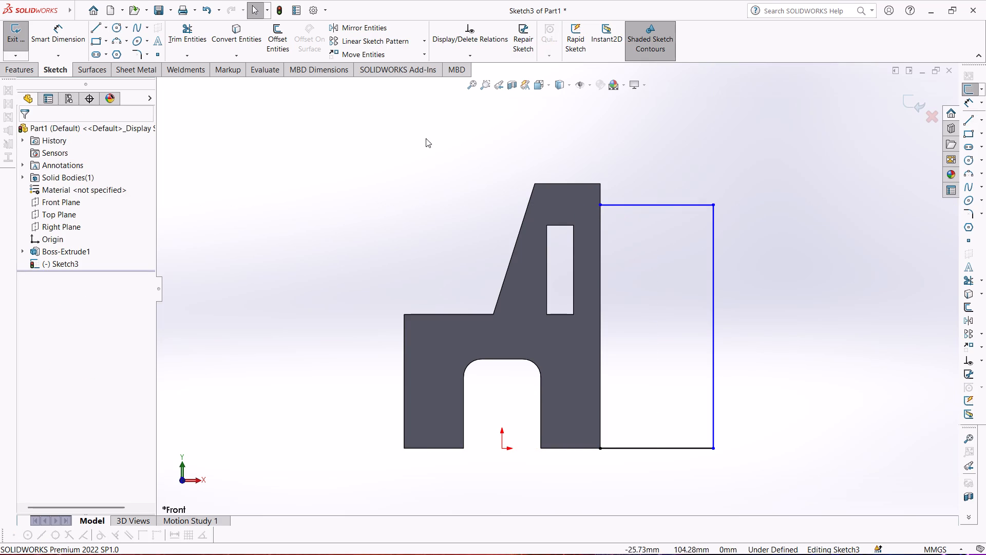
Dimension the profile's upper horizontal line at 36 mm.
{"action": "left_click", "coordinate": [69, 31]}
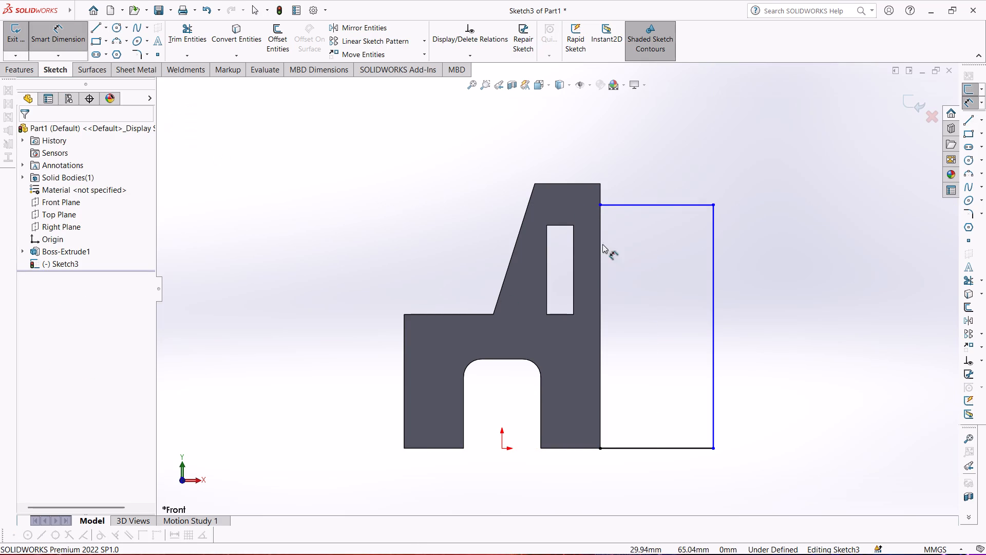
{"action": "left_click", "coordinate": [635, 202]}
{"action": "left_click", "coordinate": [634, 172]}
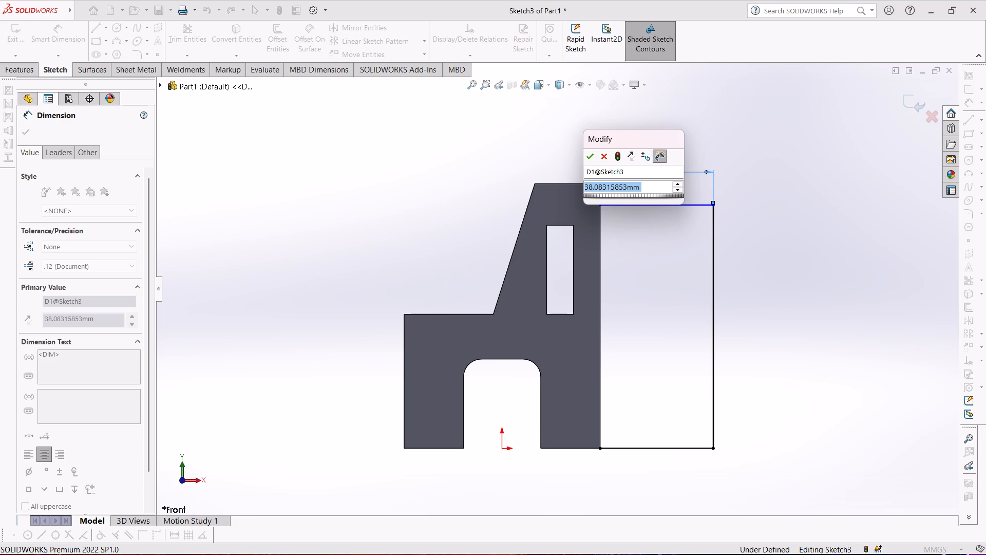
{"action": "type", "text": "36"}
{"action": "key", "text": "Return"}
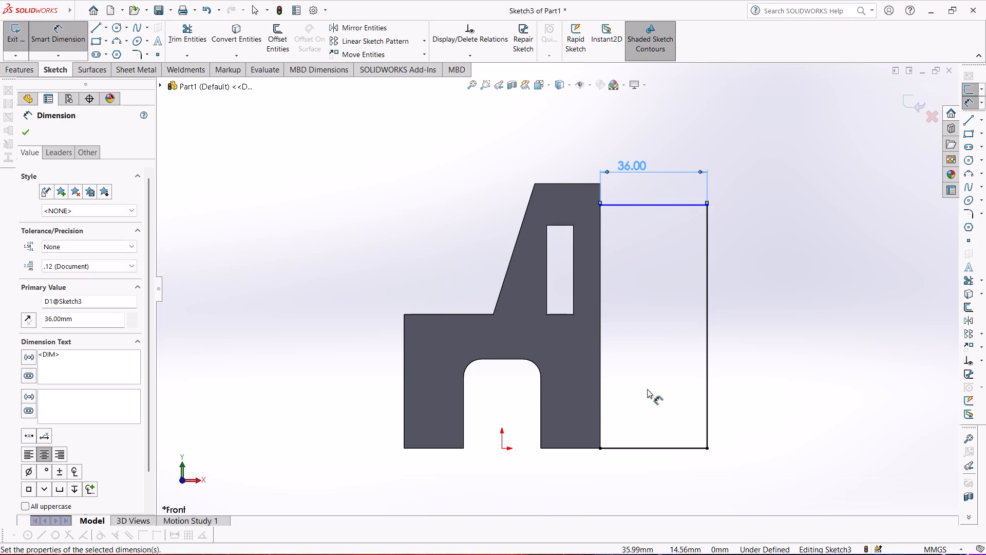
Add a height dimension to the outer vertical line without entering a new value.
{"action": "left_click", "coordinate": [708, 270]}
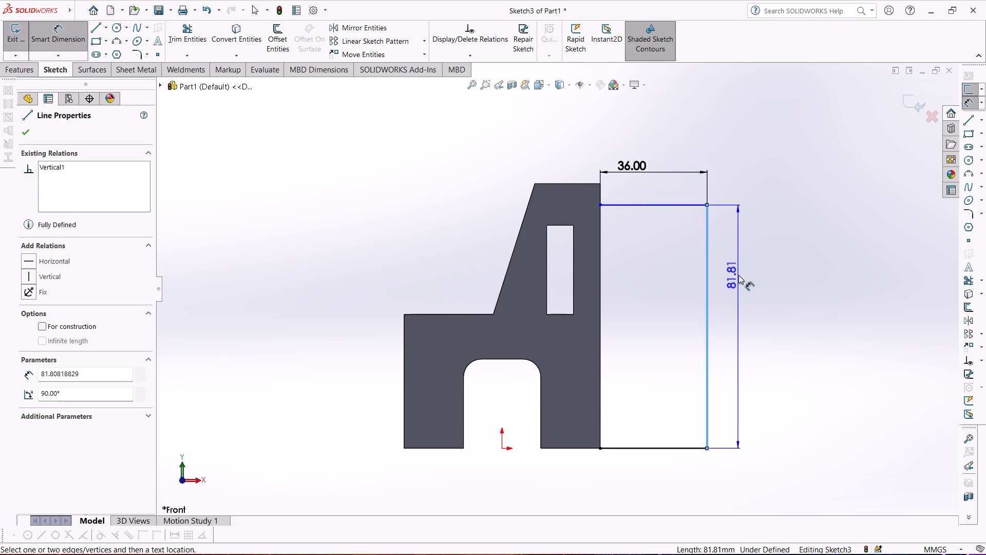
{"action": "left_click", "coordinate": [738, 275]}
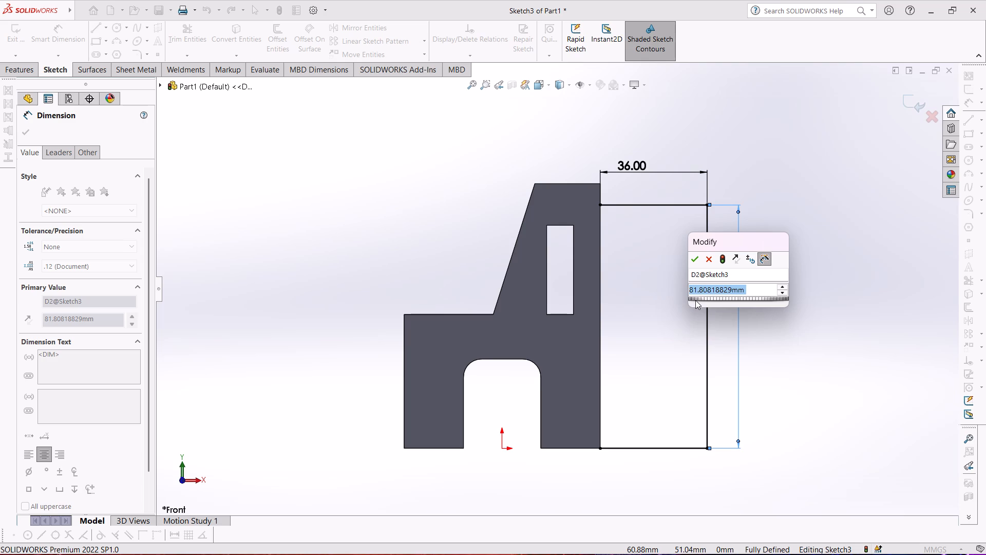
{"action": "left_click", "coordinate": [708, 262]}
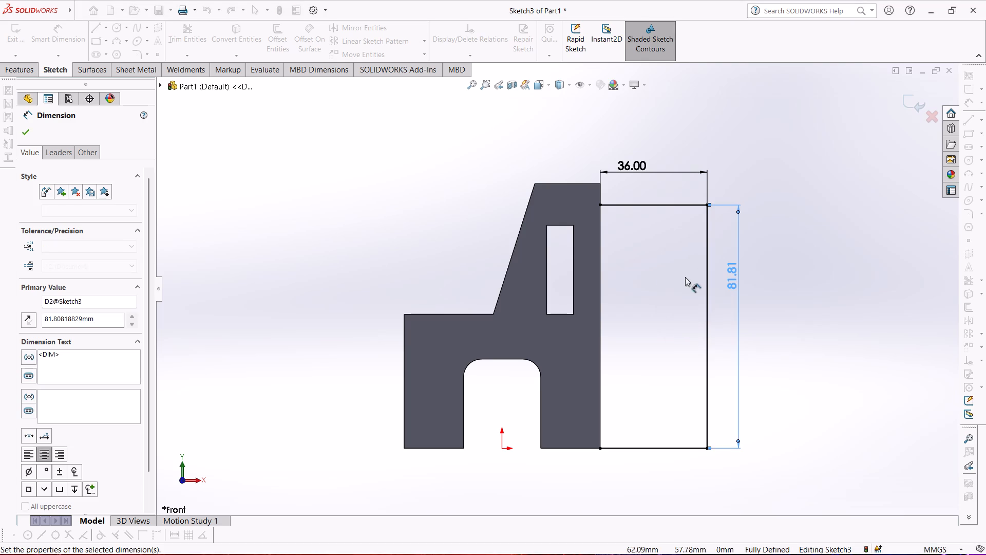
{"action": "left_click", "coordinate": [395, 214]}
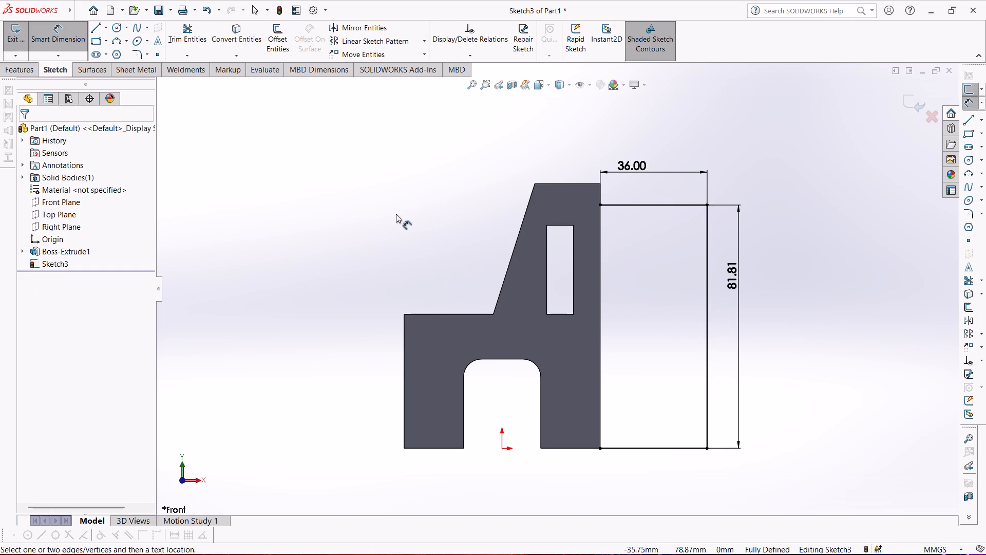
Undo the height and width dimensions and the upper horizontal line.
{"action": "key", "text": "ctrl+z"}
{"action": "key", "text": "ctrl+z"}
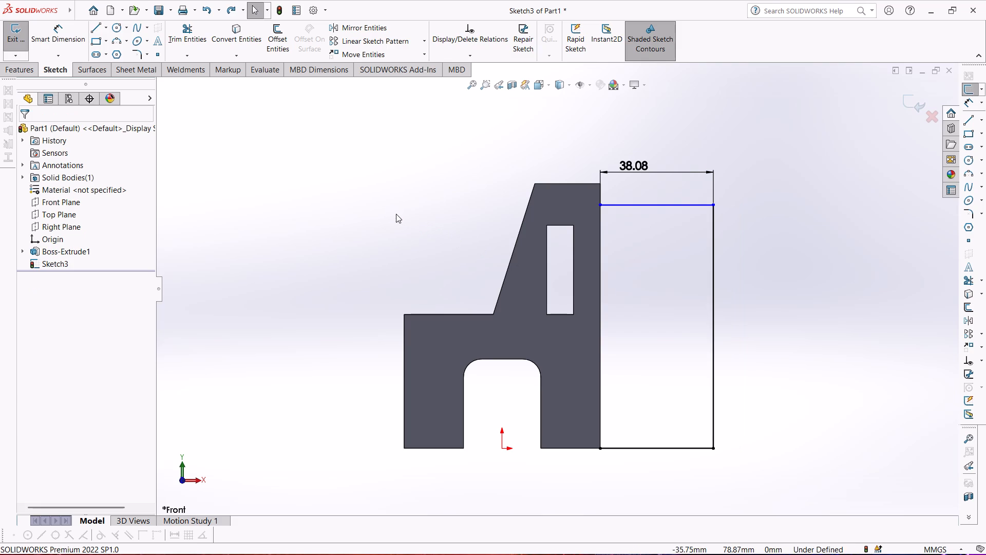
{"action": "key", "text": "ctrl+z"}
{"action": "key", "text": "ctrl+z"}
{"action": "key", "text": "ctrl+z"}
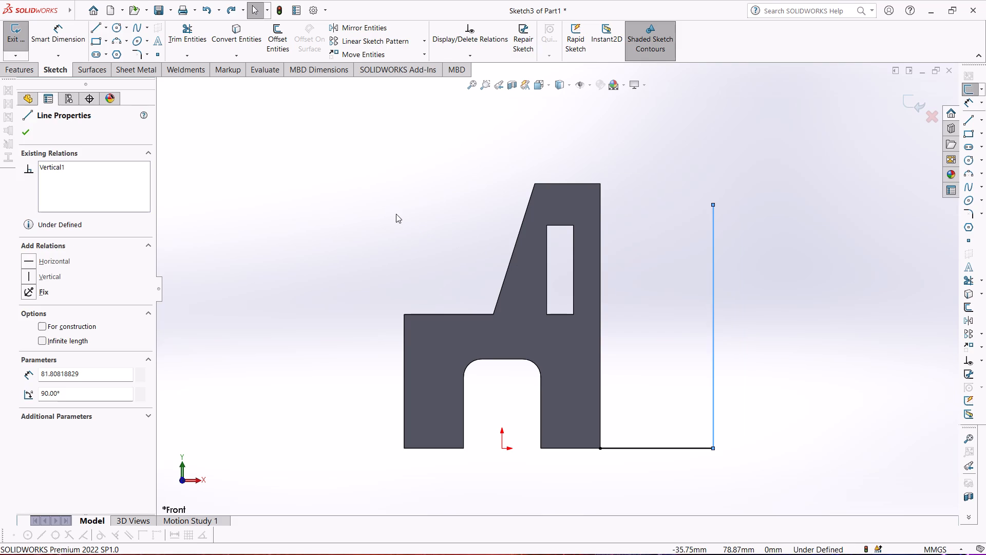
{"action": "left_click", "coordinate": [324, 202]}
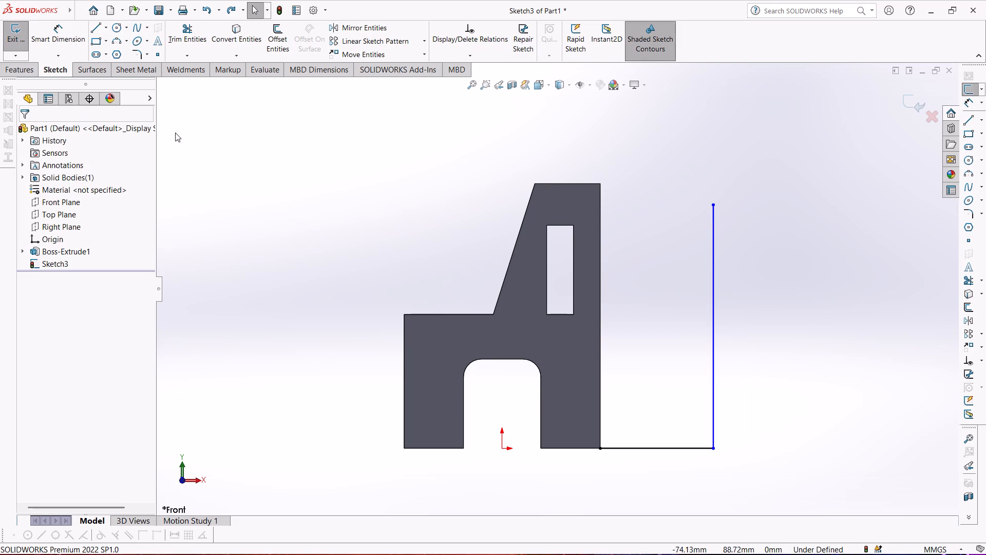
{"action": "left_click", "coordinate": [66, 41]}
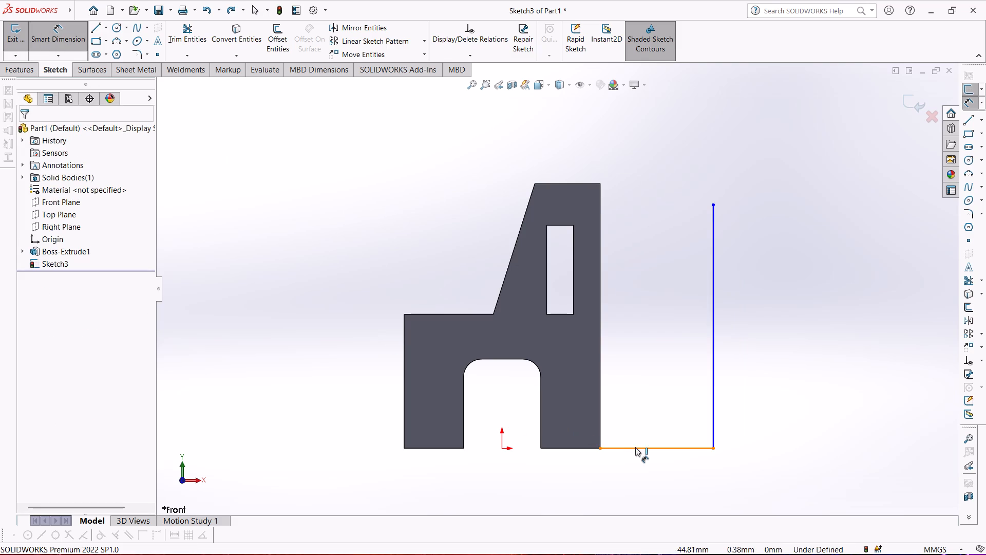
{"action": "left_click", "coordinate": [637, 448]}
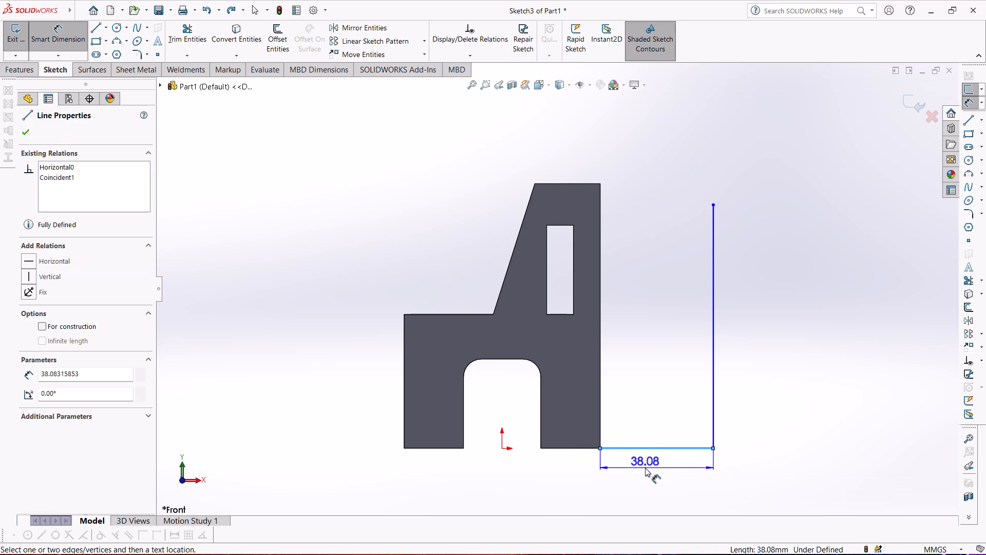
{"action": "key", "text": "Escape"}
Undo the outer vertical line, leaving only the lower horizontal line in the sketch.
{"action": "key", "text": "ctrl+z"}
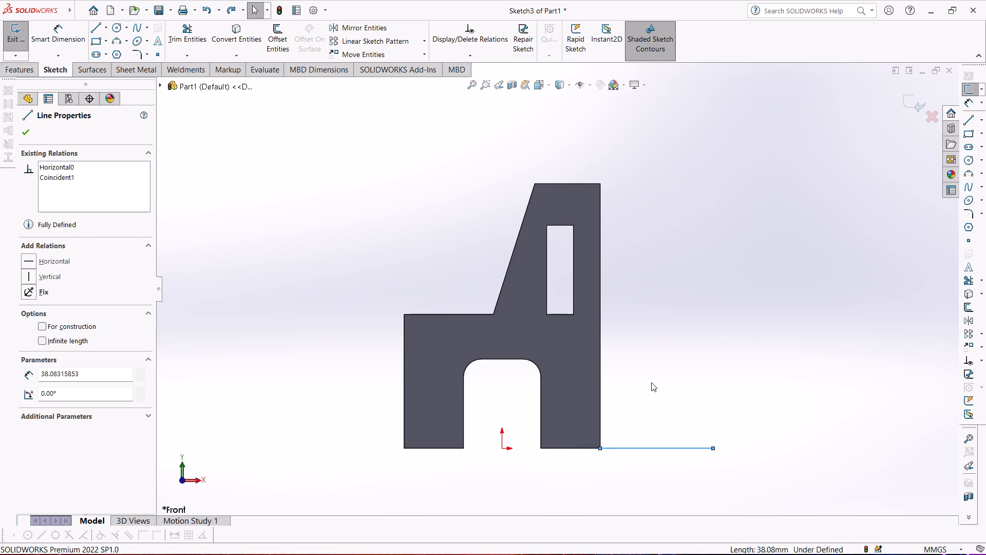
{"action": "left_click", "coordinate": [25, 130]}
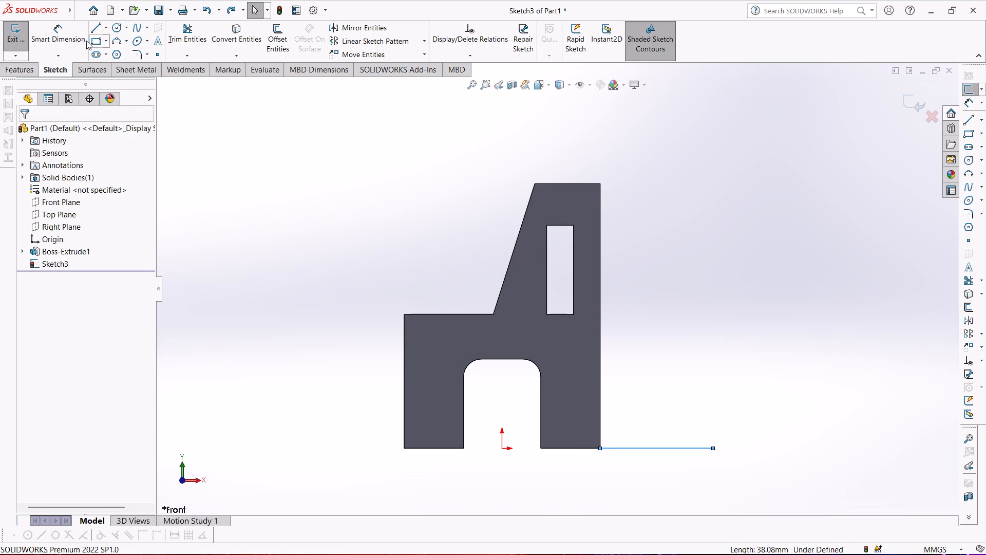
Dimension the lower line's outer endpoint horizontally from the origin at 148/2, giving 74 mm.
{"action": "left_click", "coordinate": [64, 33]}
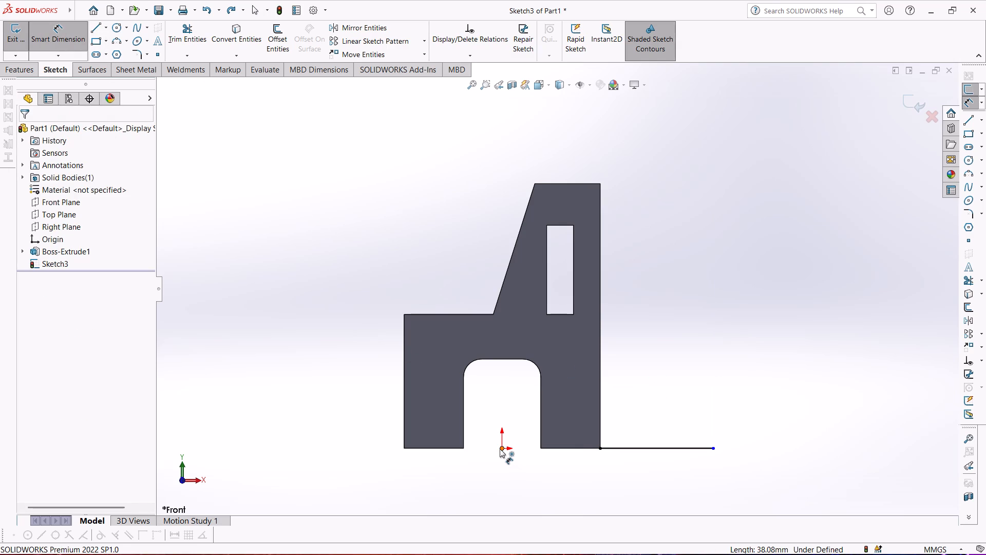
{"action": "left_click", "coordinate": [500, 449]}
{"action": "left_click", "coordinate": [715, 448]}
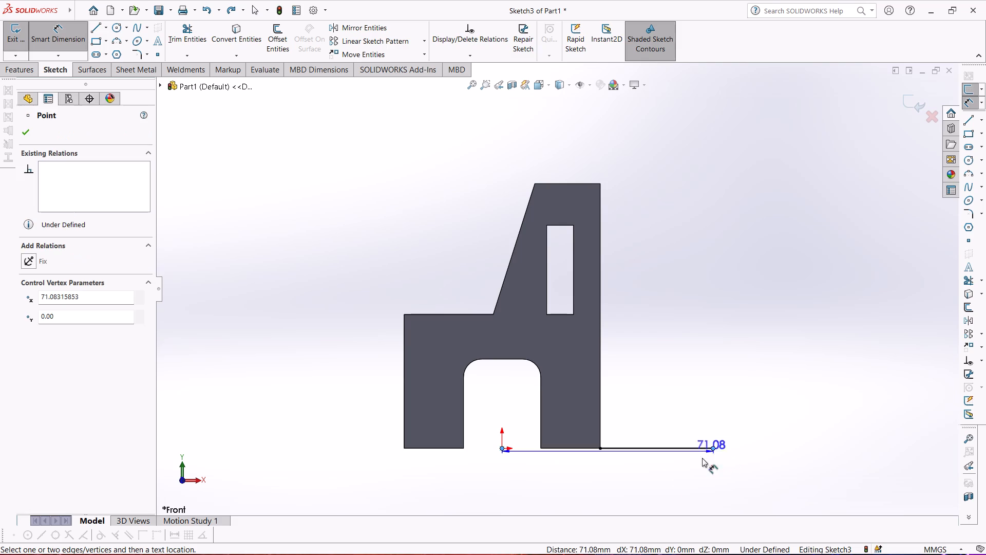
{"action": "left_click", "coordinate": [636, 475]}
{"action": "type", "text": "148"}
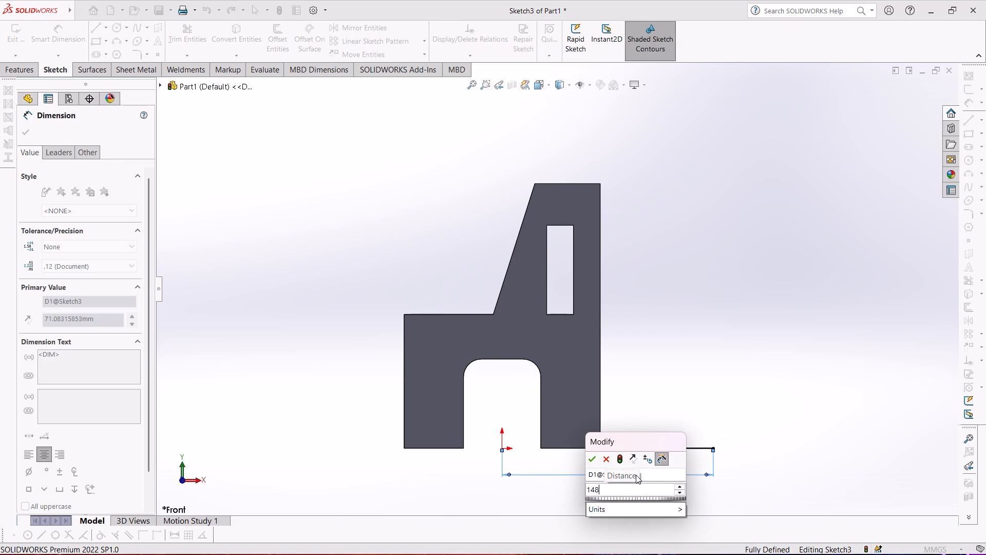
{"action": "type", "text": "/2"}
{"action": "key", "text": "Return"}
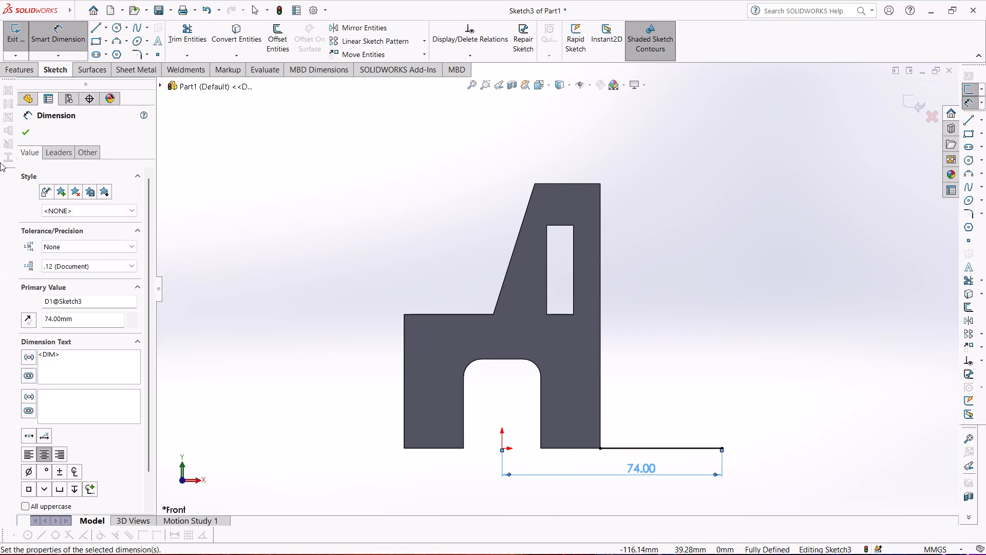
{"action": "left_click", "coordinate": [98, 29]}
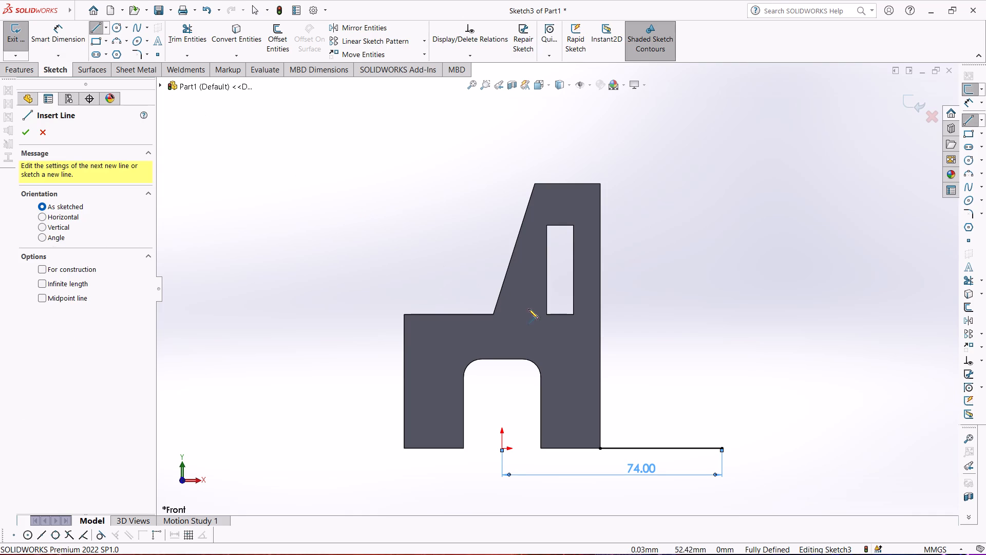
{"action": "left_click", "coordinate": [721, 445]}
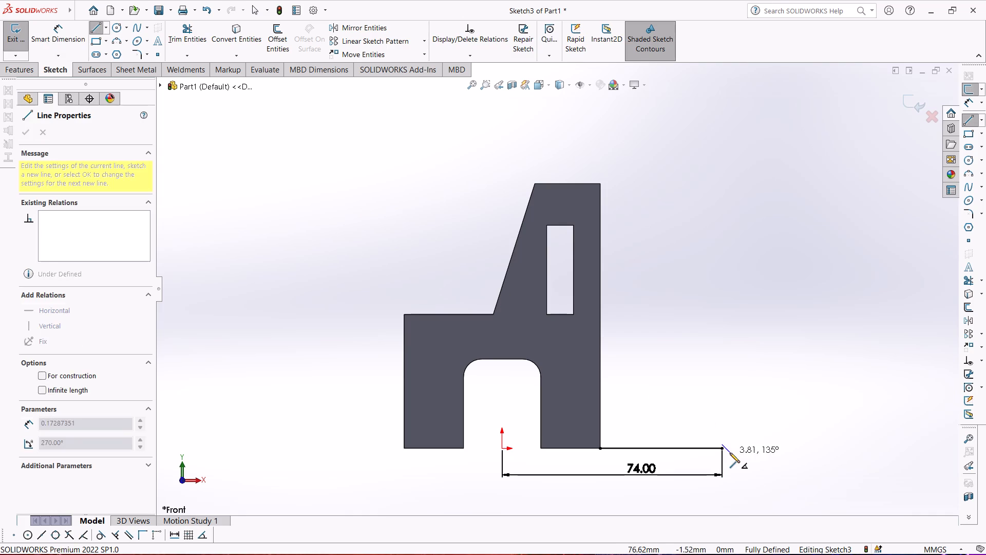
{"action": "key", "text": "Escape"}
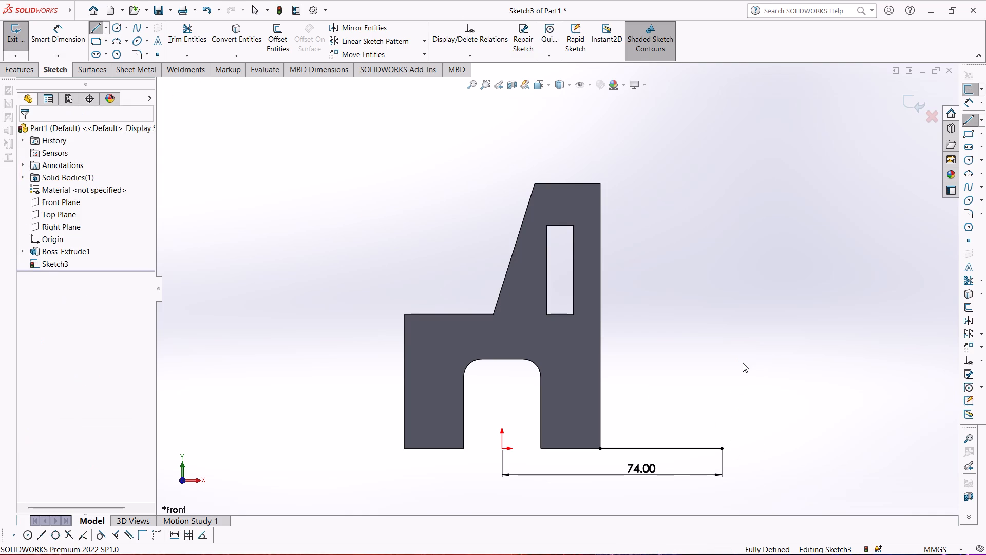
Sketch a vertical line about 80 mm up from the lower line's outer endpoint and a horizontal line back to the body's outer edge.
{"action": "left_click", "coordinate": [97, 25]}
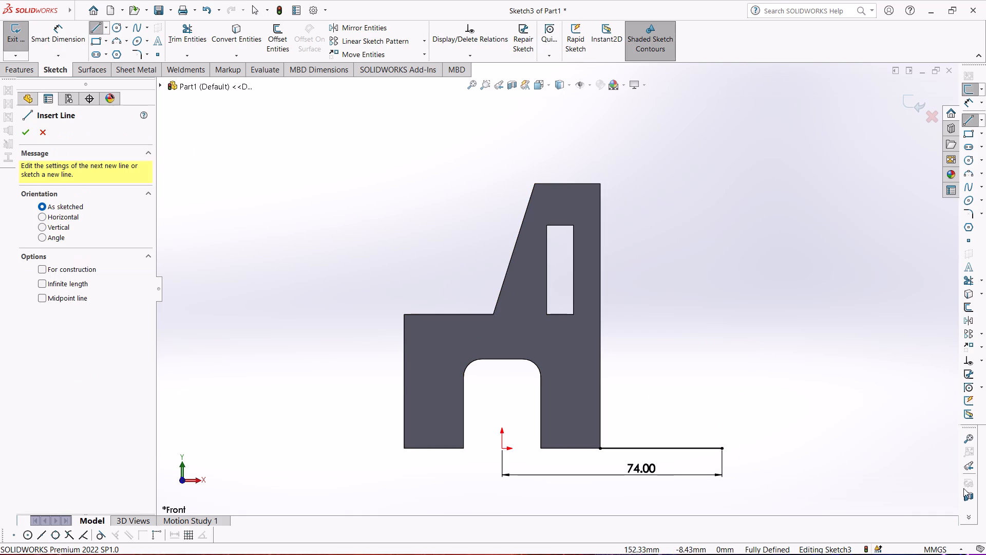
{"action": "left_click", "coordinate": [721, 448]}
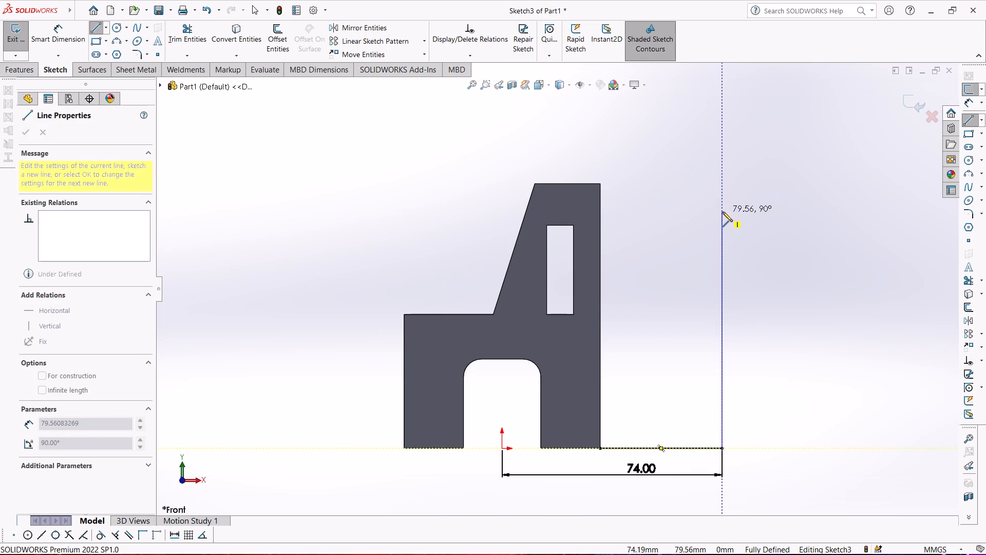
{"action": "left_click", "coordinate": [723, 210]}
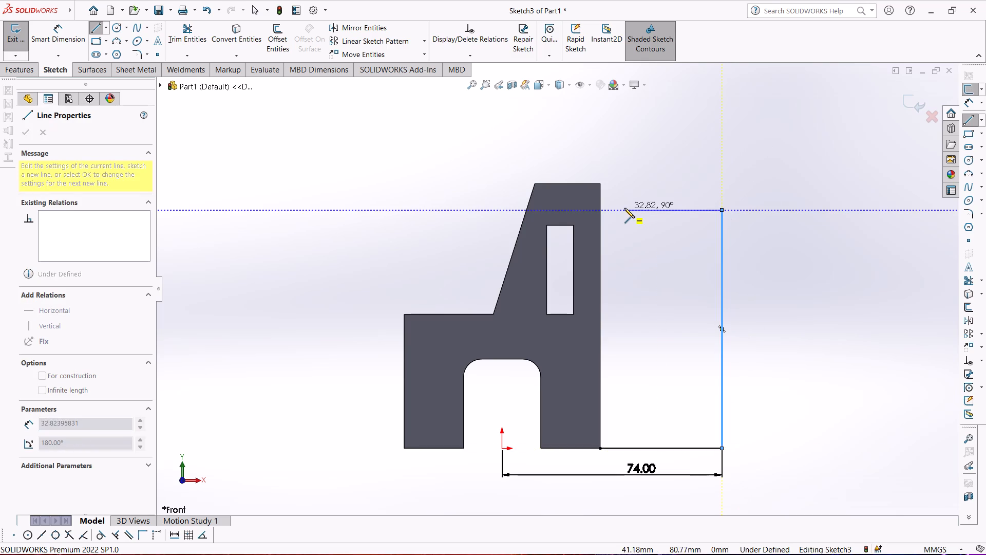
{"action": "left_click", "coordinate": [600, 208]}
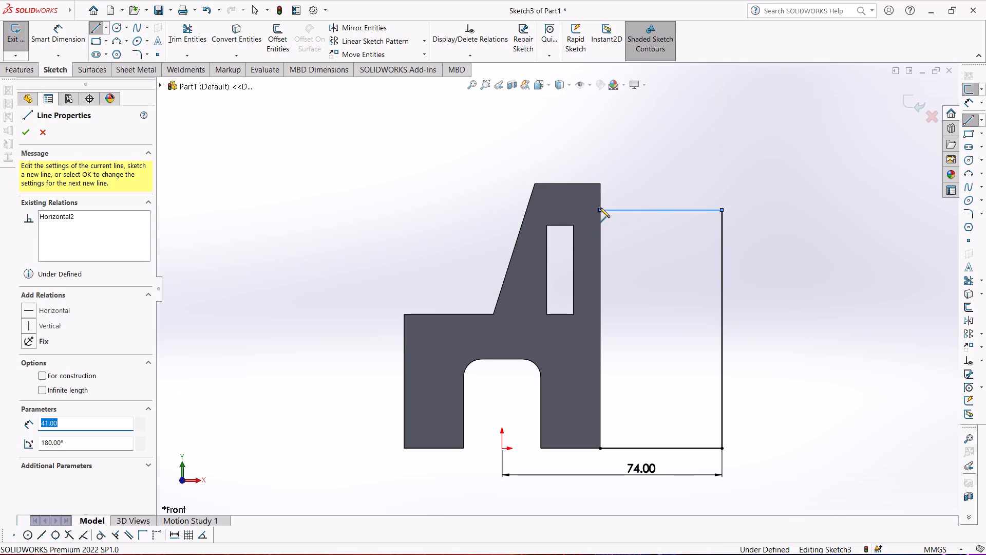
{"action": "key", "text": "Escape"}
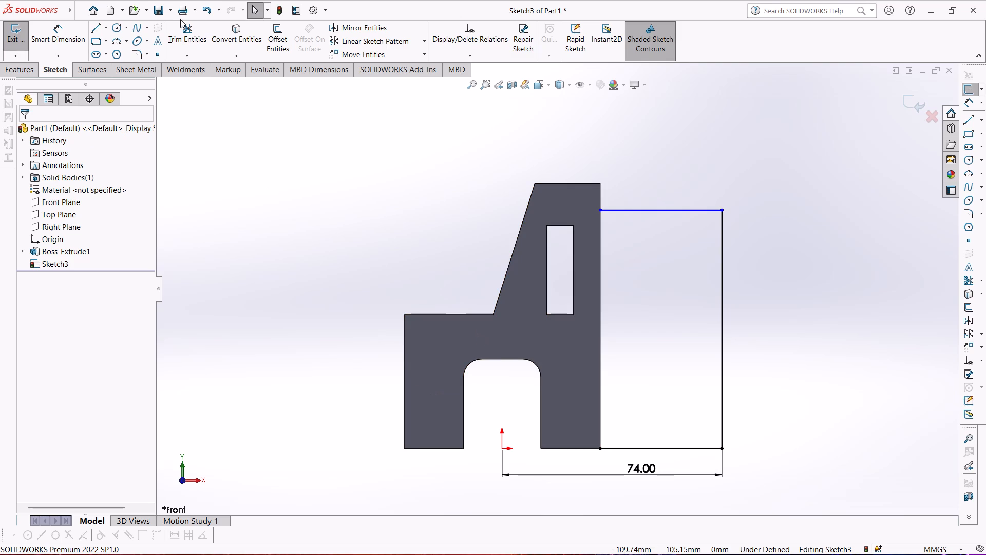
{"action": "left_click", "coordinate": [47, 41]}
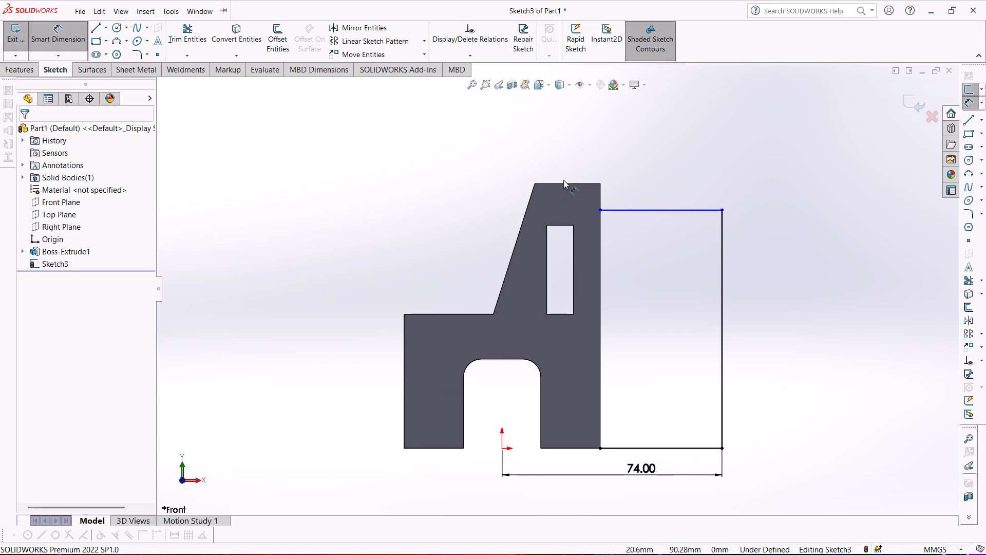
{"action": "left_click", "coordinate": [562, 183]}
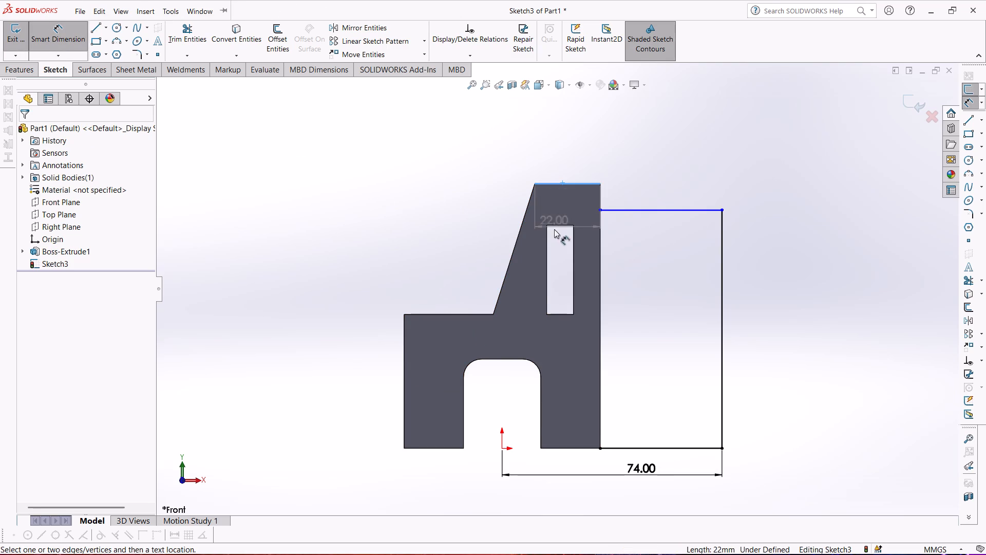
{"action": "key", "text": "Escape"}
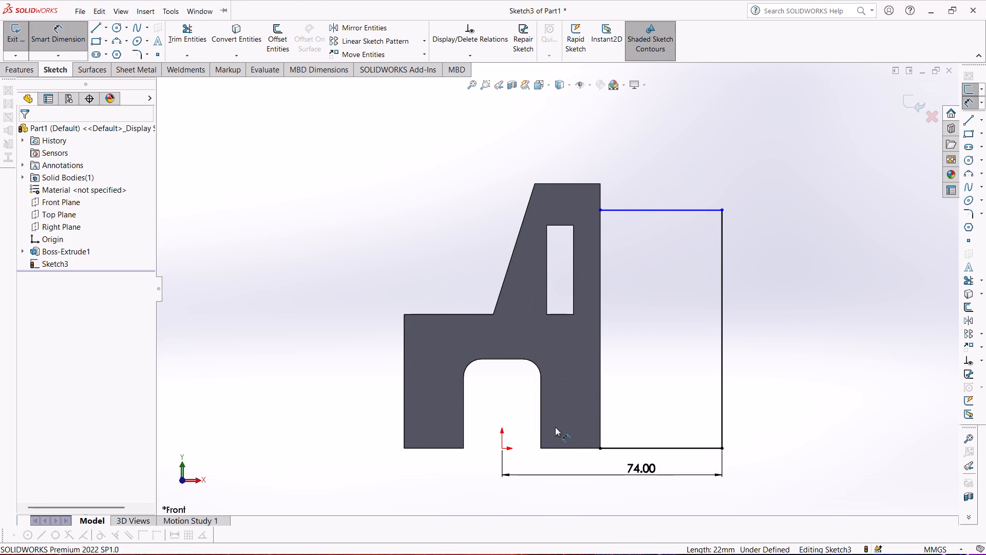
Dimension the profile's upper horizontal line 9 mm below the body's top edge.
{"action": "left_click", "coordinate": [602, 328]}
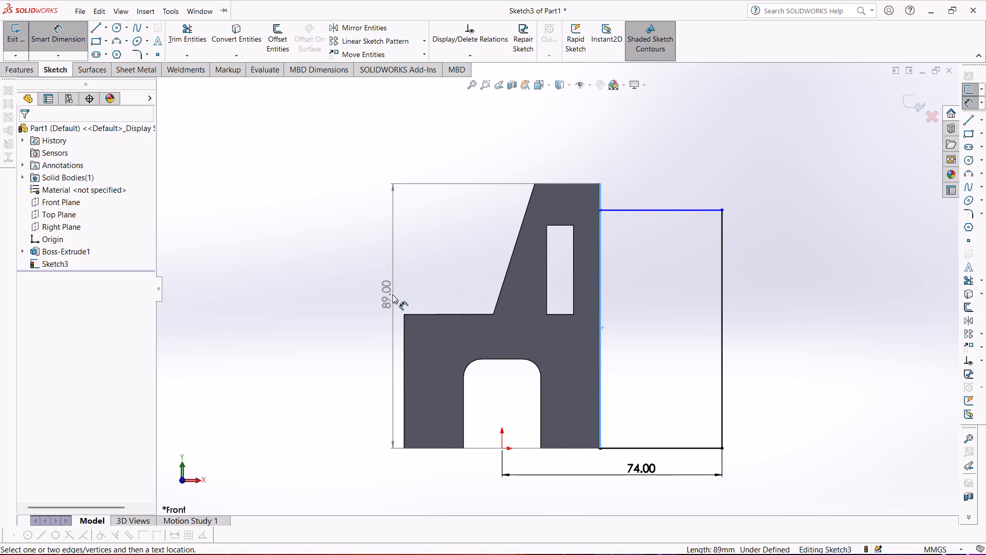
{"action": "key", "text": "Escape"}
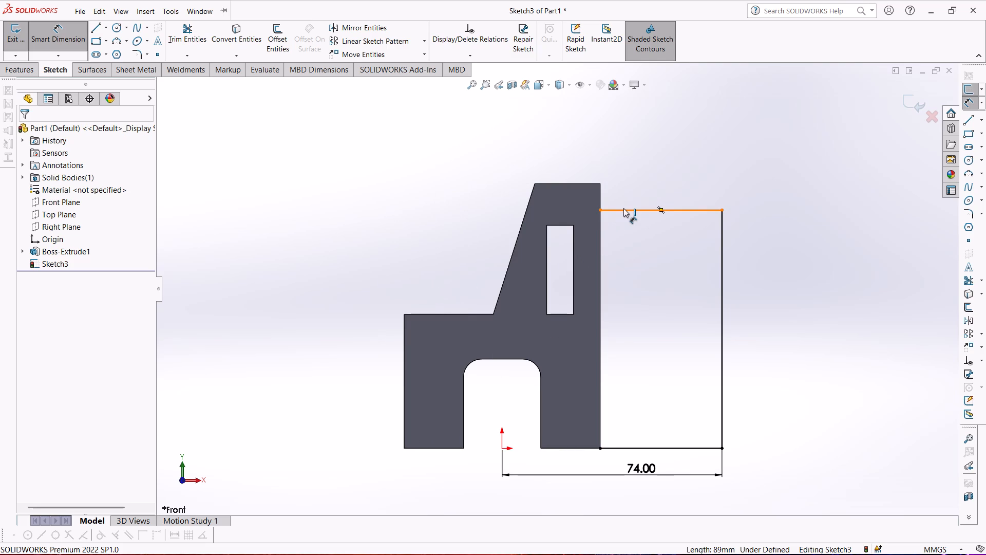
{"action": "left_click", "coordinate": [623, 208]}
{"action": "left_click", "coordinate": [588, 183]}
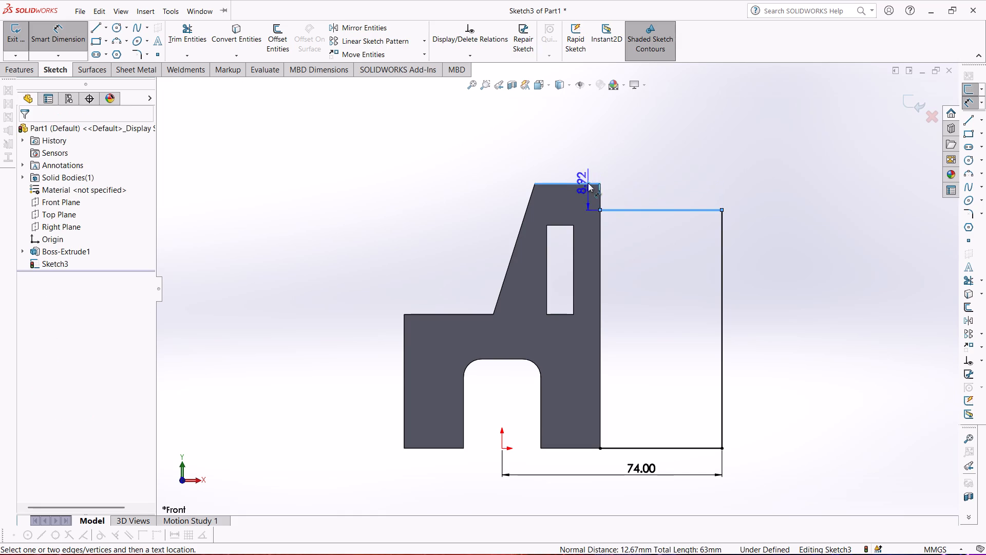
{"action": "left_click", "coordinate": [621, 185]}
{"action": "key", "text": "9"}
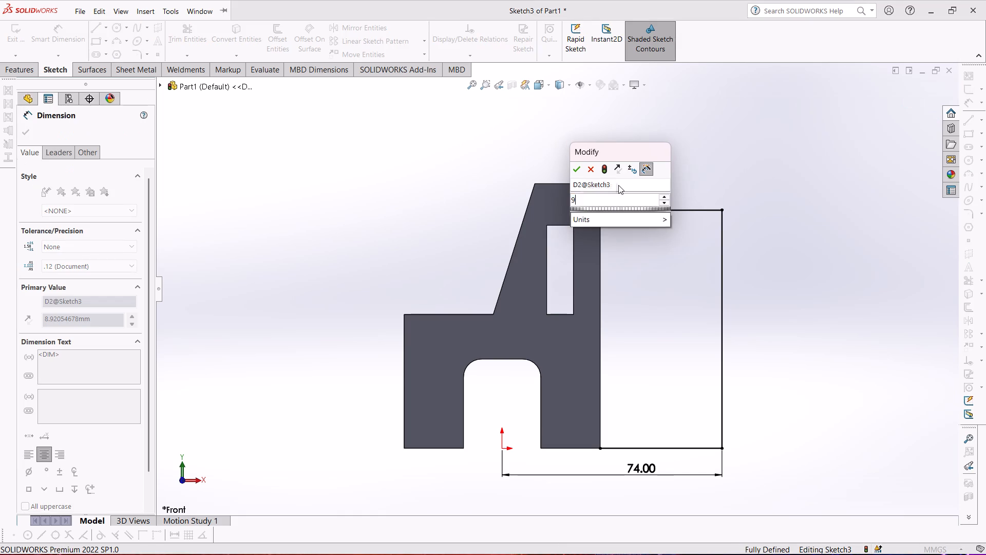
{"action": "key", "text": "Return"}
{"action": "left_click", "coordinate": [443, 143]}
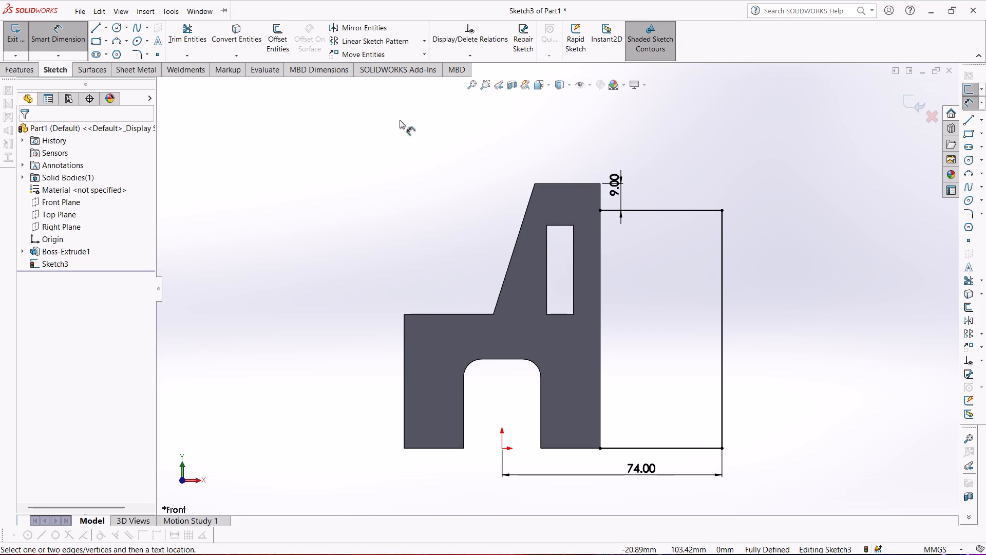
Convert the body's vertical edge beside the profile into a sketch line that closes the rectangle.
{"action": "left_click", "coordinate": [232, 30]}
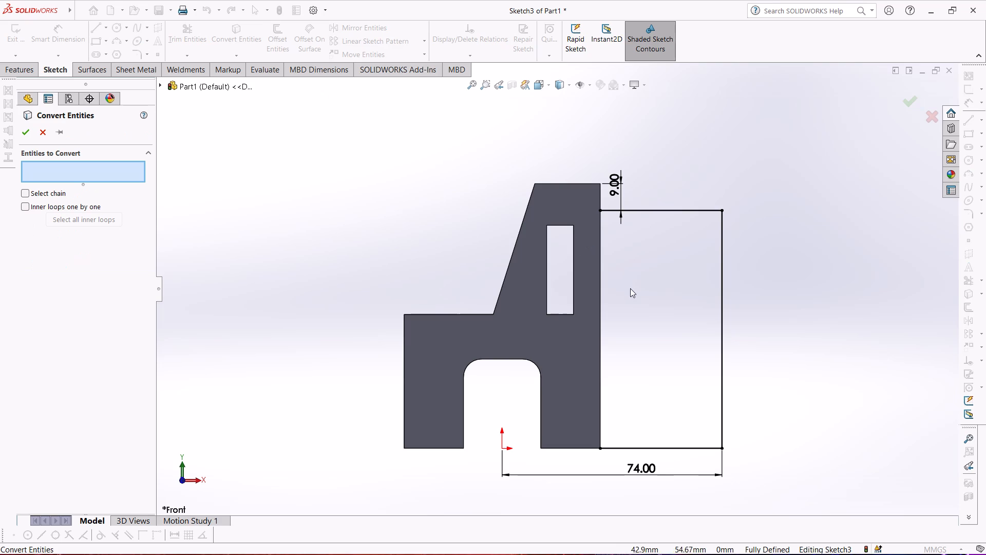
{"action": "left_click", "coordinate": [600, 262]}
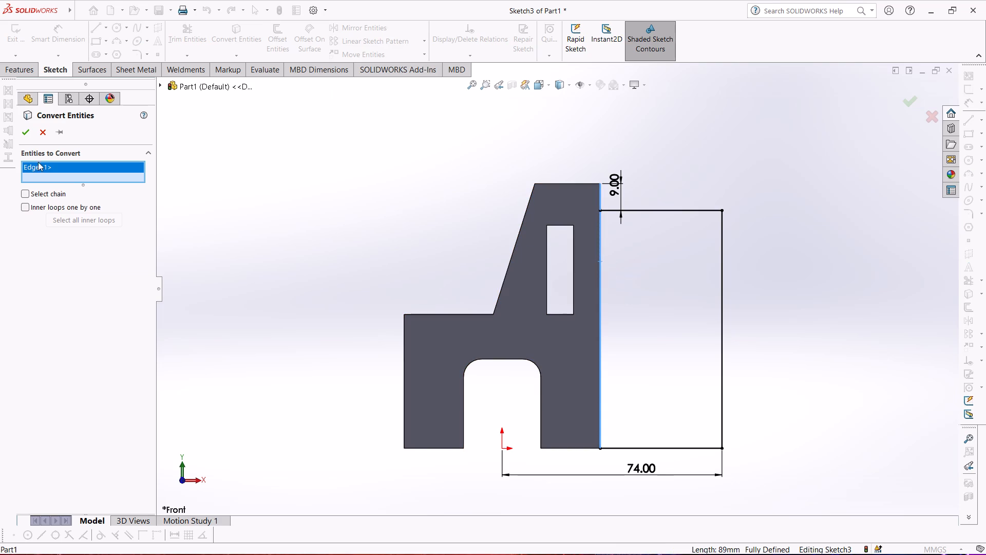
{"action": "left_click", "coordinate": [21, 129]}
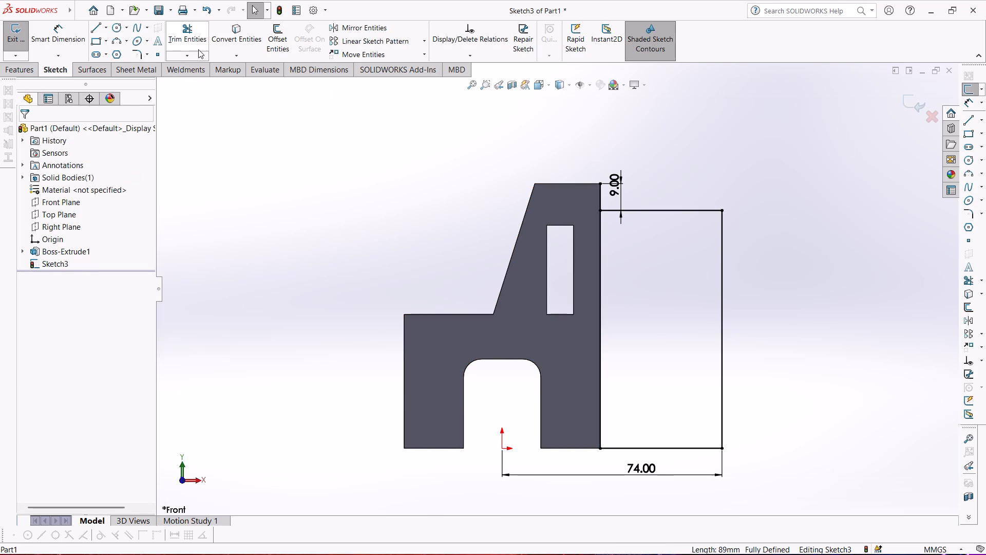
Trim to closest the part of the converted line that extends above the profile's upper horizontal line.
{"action": "left_click", "coordinate": [190, 32]}
{"action": "scroll", "coordinate": [592, 175], "scroll_direction": "down", "scroll_amount": 7}
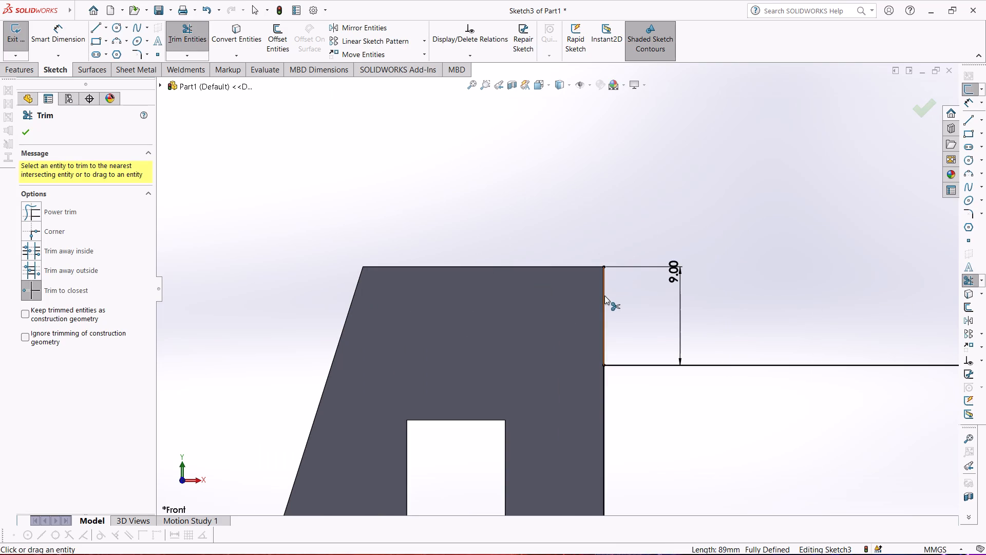
{"action": "left_click", "coordinate": [604, 295]}
{"action": "scroll", "coordinate": [604, 295], "scroll_direction": "up", "scroll_amount": 5}
{"action": "scroll", "coordinate": [539, 298], "scroll_direction": "up", "scroll_amount": 6}
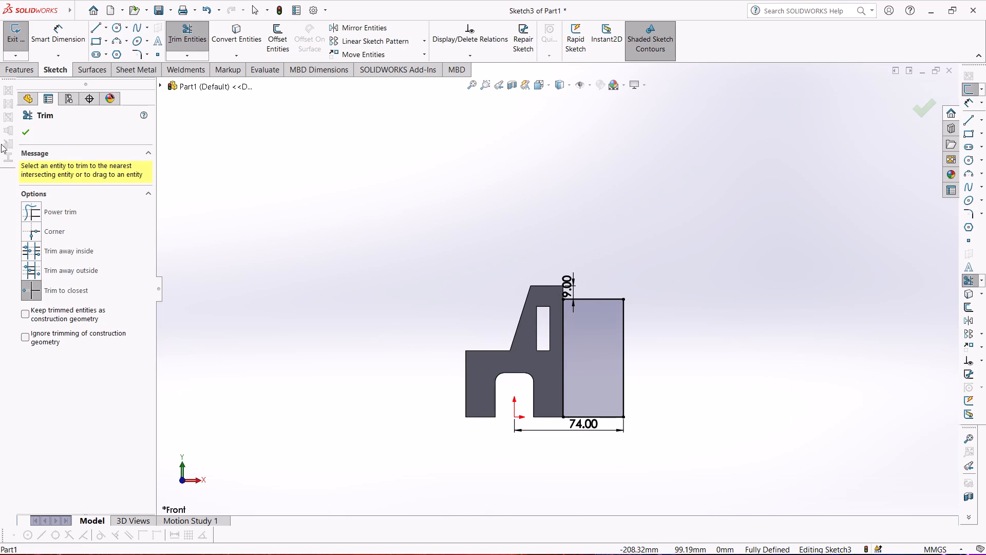
{"action": "left_click", "coordinate": [25, 131]}
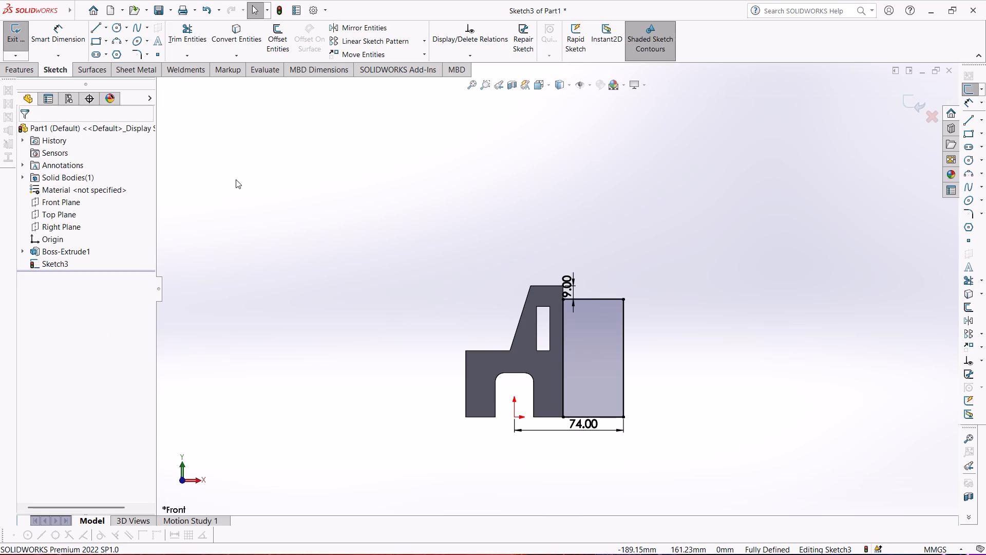
Add a 13 mm sketch fillet to the profile's lower outer corner.
{"action": "left_click", "coordinate": [143, 52]}
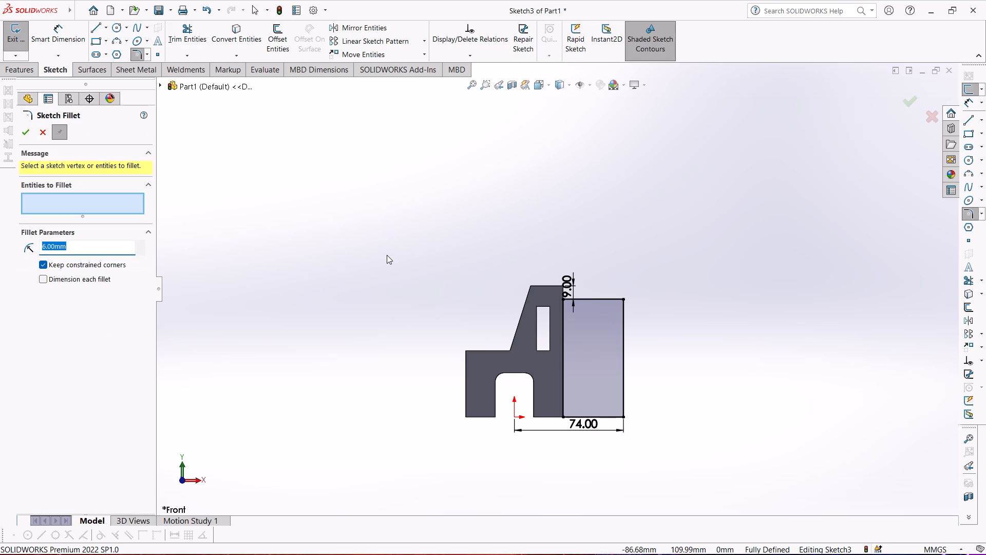
{"action": "type", "text": "13"}
{"action": "key", "text": "Return"}
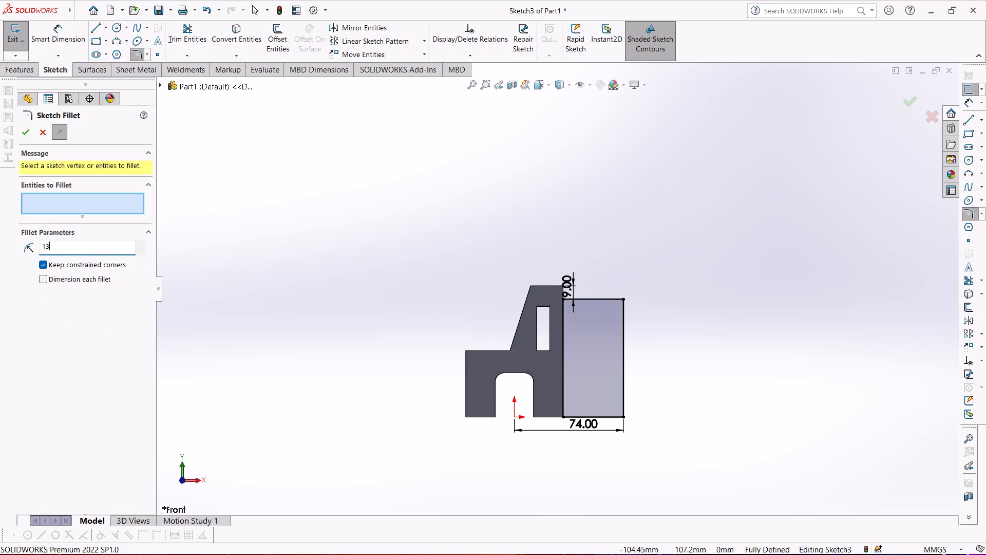
{"action": "left_click", "coordinate": [622, 415]}
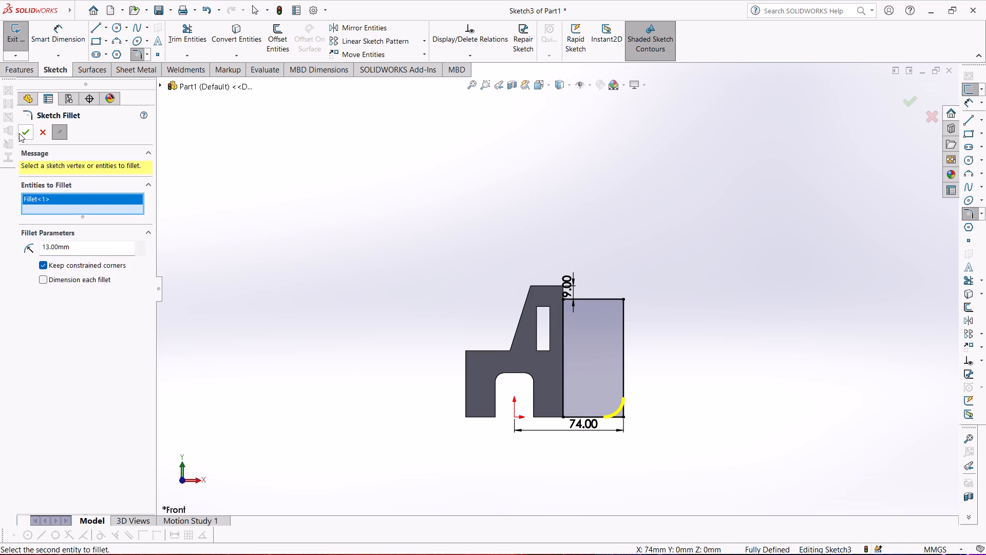
{"action": "left_click", "coordinate": [19, 133]}
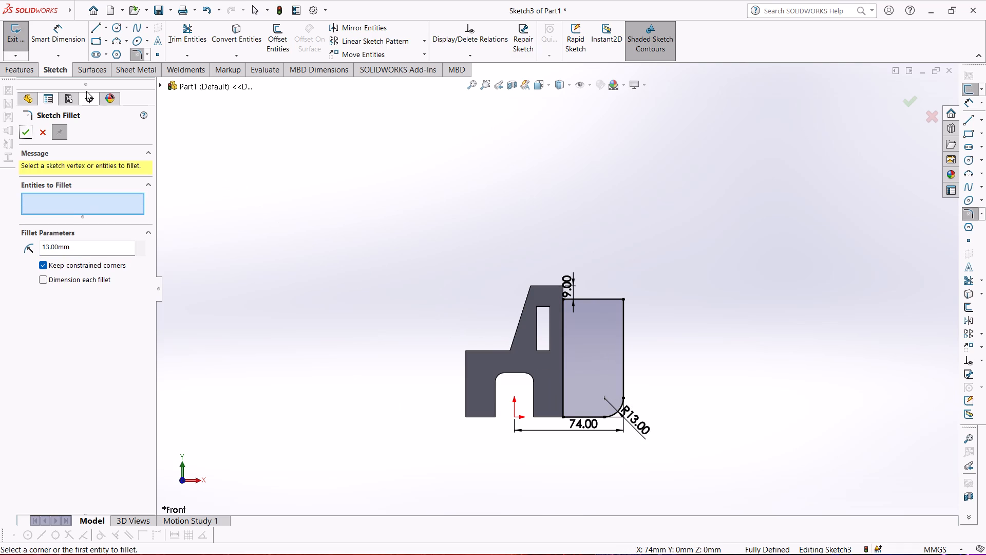
Sketch a circle of about 14.5 mm diameter centred on the fillet's centre point.
{"action": "left_click", "coordinate": [113, 27]}
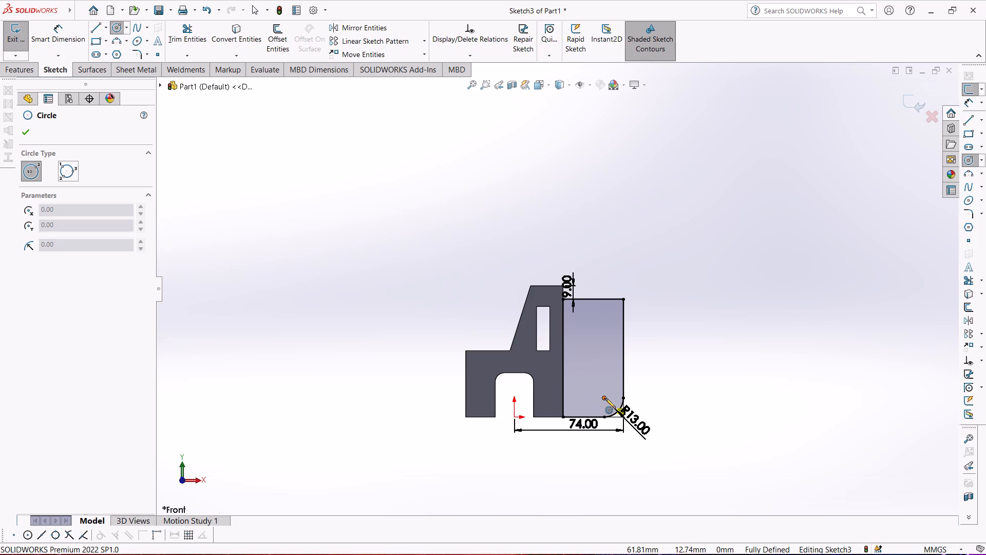
{"action": "scroll", "coordinate": [605, 398], "scroll_direction": "down", "scroll_amount": 4}
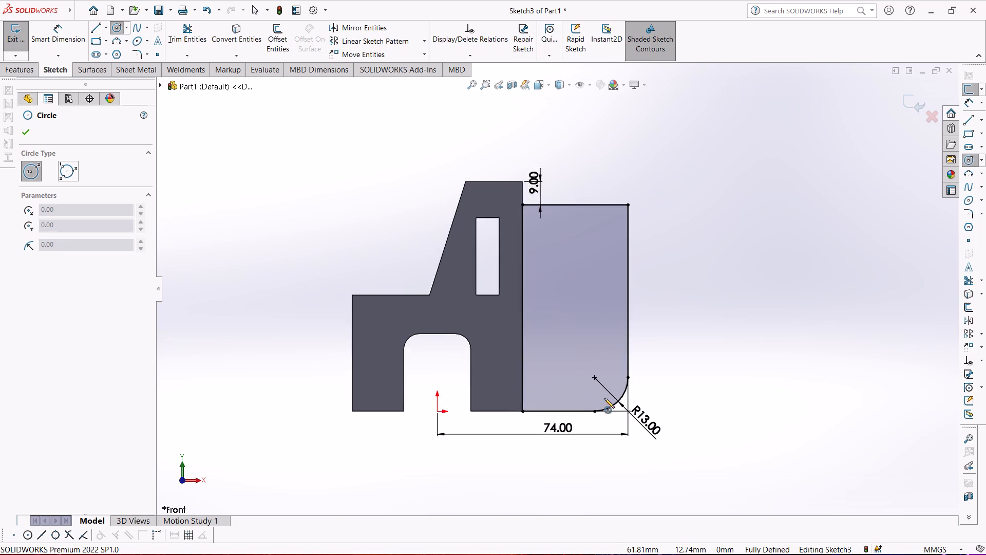
{"action": "scroll", "coordinate": [590, 374], "scroll_direction": "down", "scroll_amount": 1}
{"action": "left_click", "coordinate": [589, 364]}
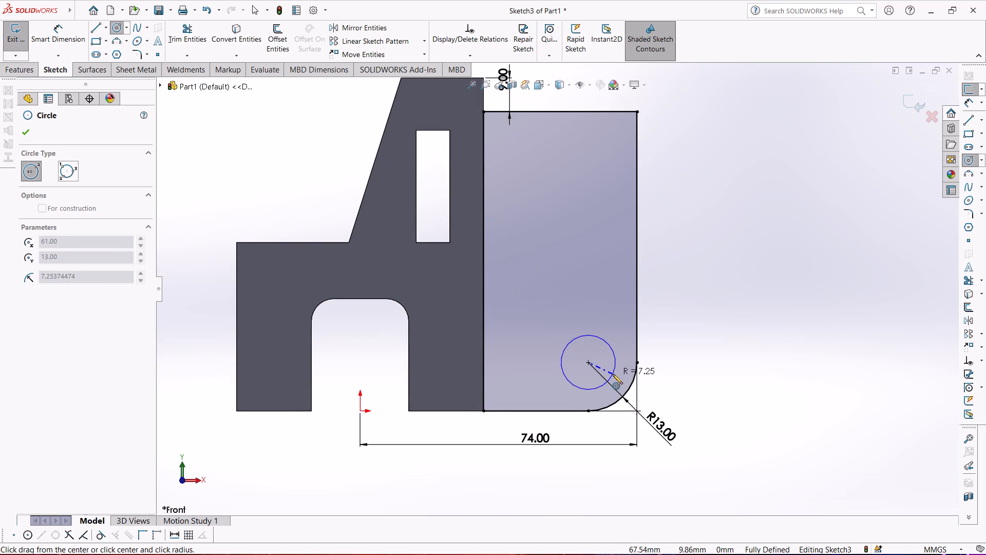
{"action": "left_click", "coordinate": [613, 374]}
Dimension the circle's diameter to 11 mm.
{"action": "left_click", "coordinate": [51, 36]}
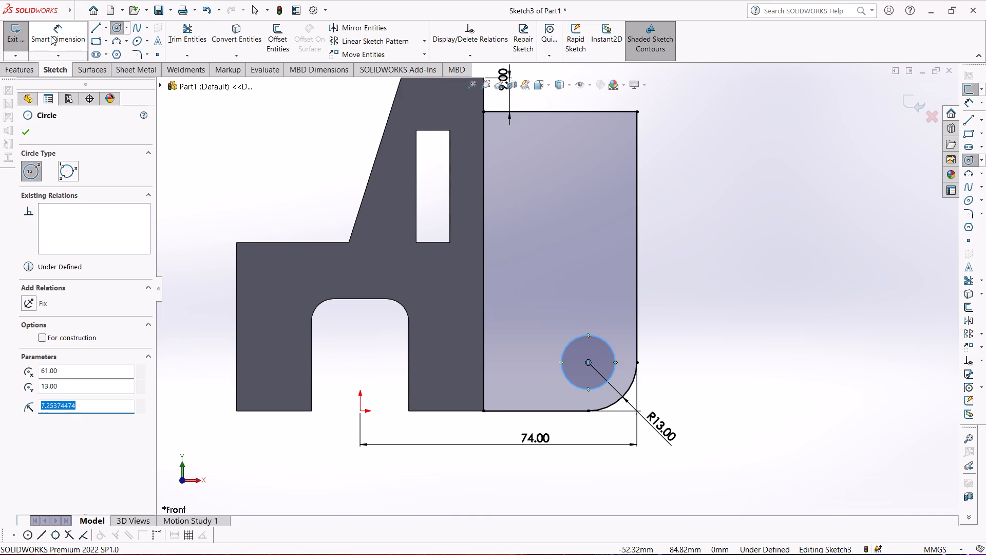
{"action": "left_click", "coordinate": [611, 348]}
{"action": "left_click", "coordinate": [693, 304]}
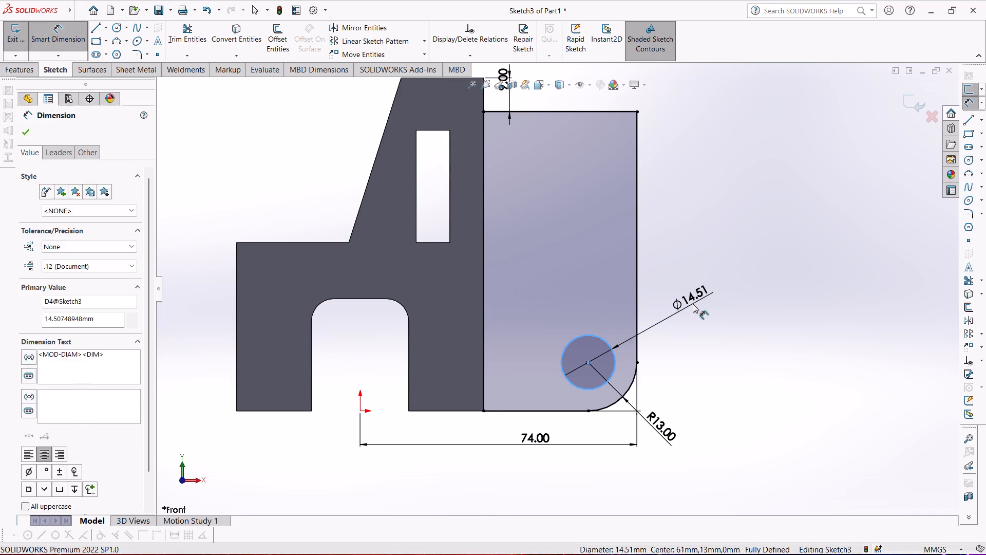
{"action": "type", "text": "11"}
{"action": "key", "text": "Return"}
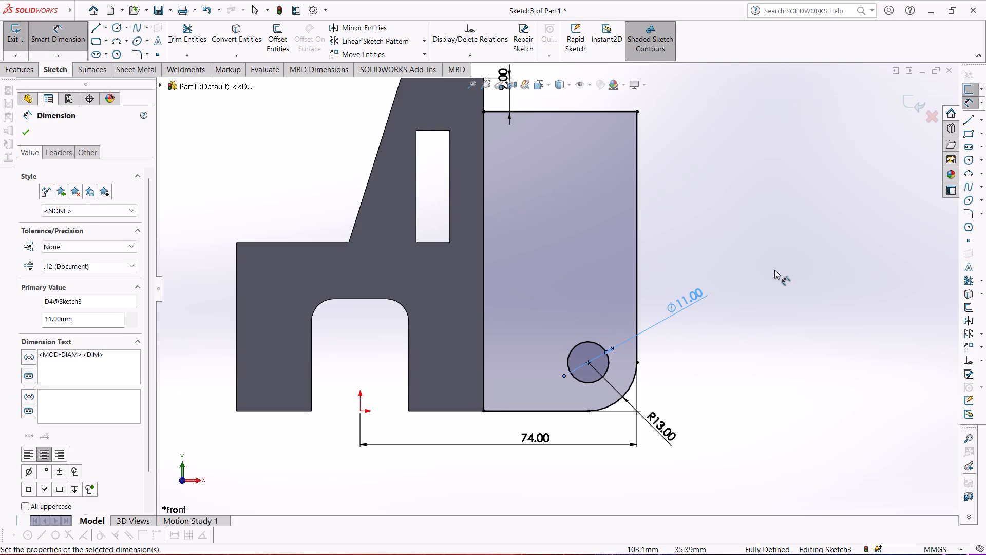
{"action": "left_click", "coordinate": [782, 268]}
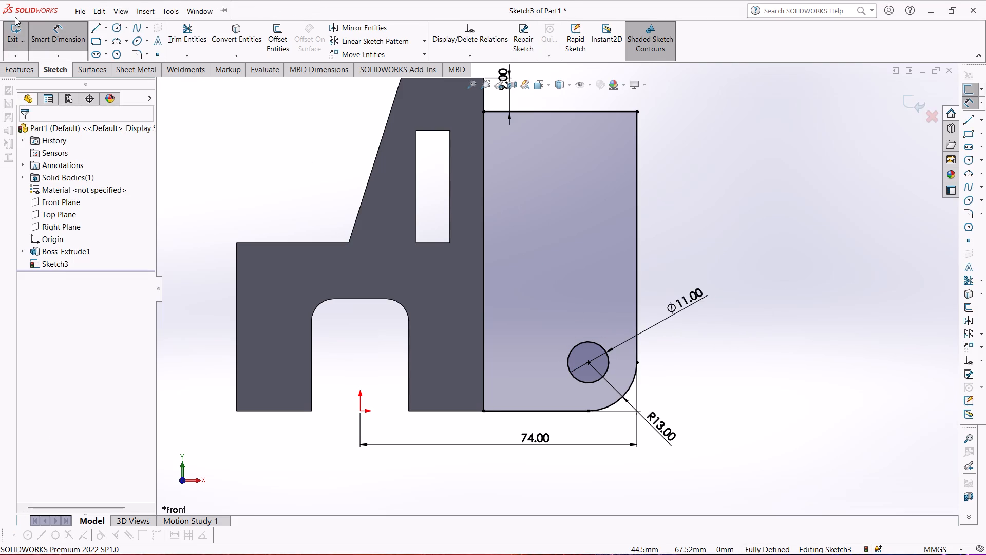
Exit the sketch and extrude the whole Sketch3 profile, leaving the circle as a hole, 6 mm mid-plane and merged with the body.
{"action": "left_click", "coordinate": [14, 33]}
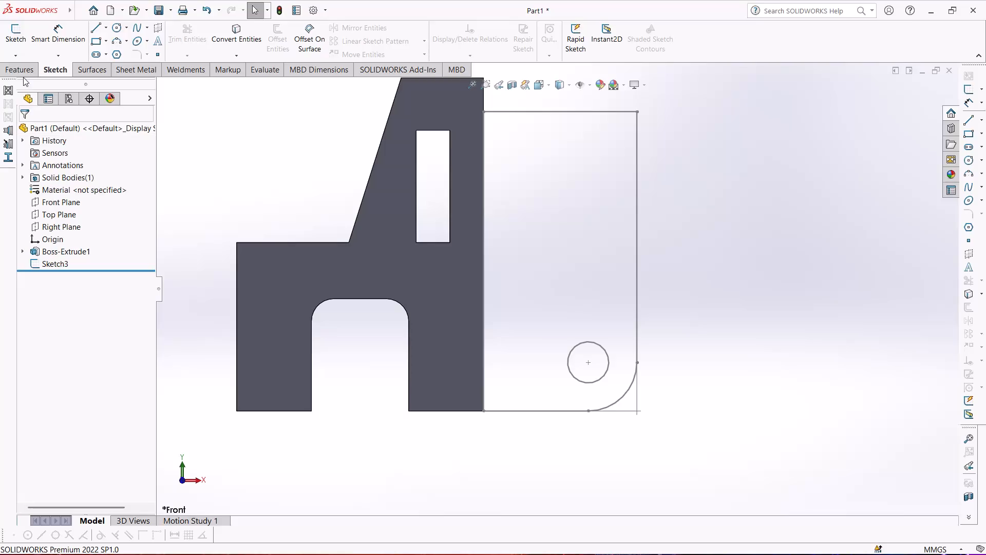
{"action": "left_click", "coordinate": [19, 69]}
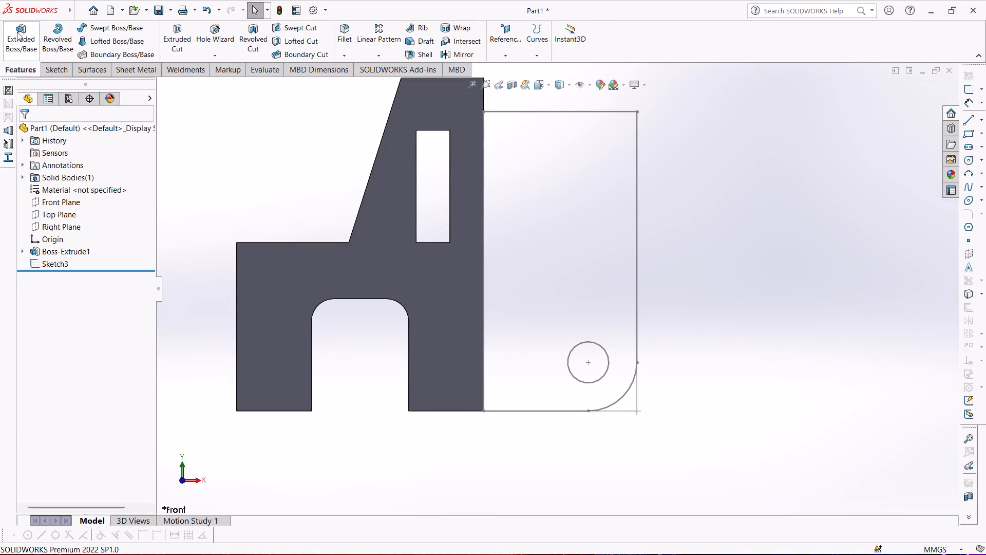
{"action": "left_click", "coordinate": [17, 32]}
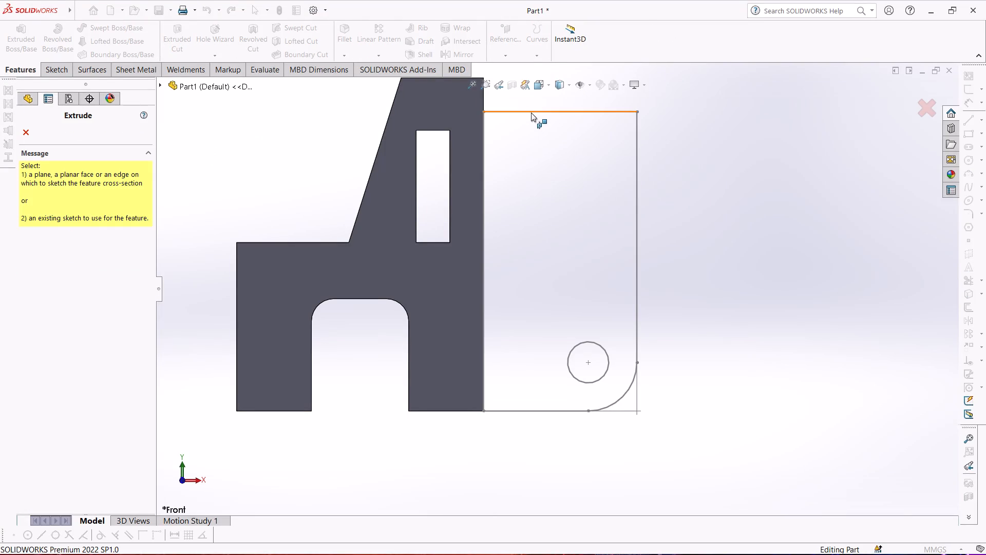
{"action": "left_click", "coordinate": [529, 109]}
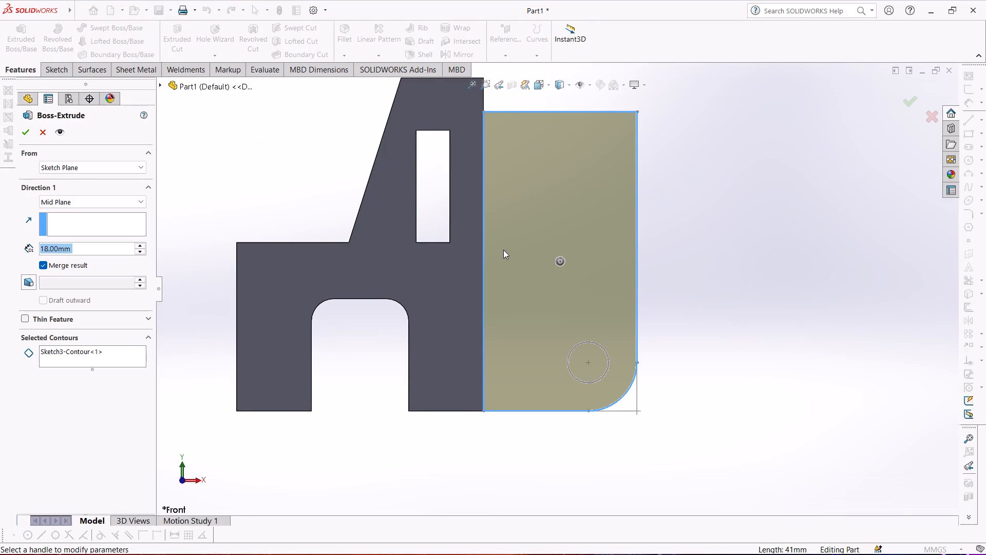
{"action": "right_click", "coordinate": [56, 354]}
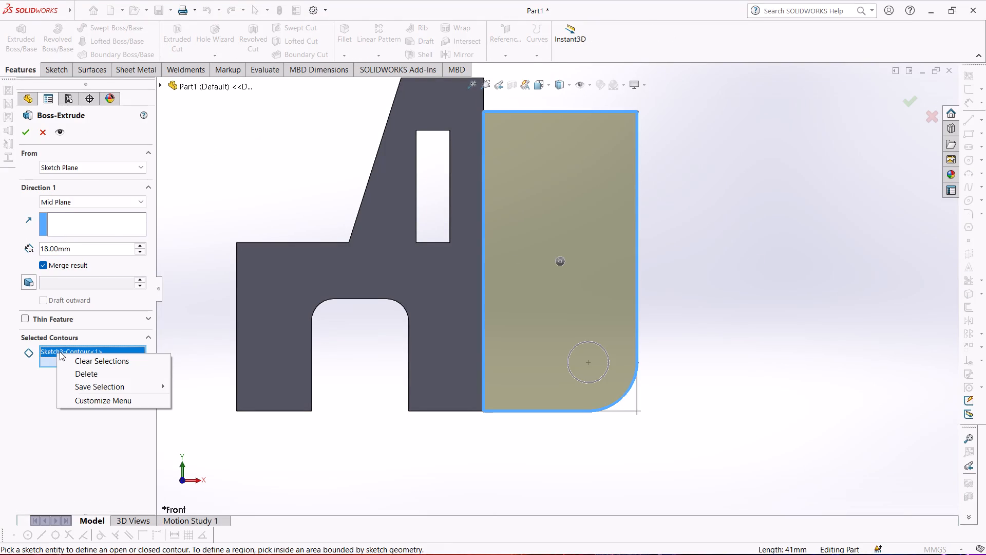
{"action": "left_click", "coordinate": [75, 367]}
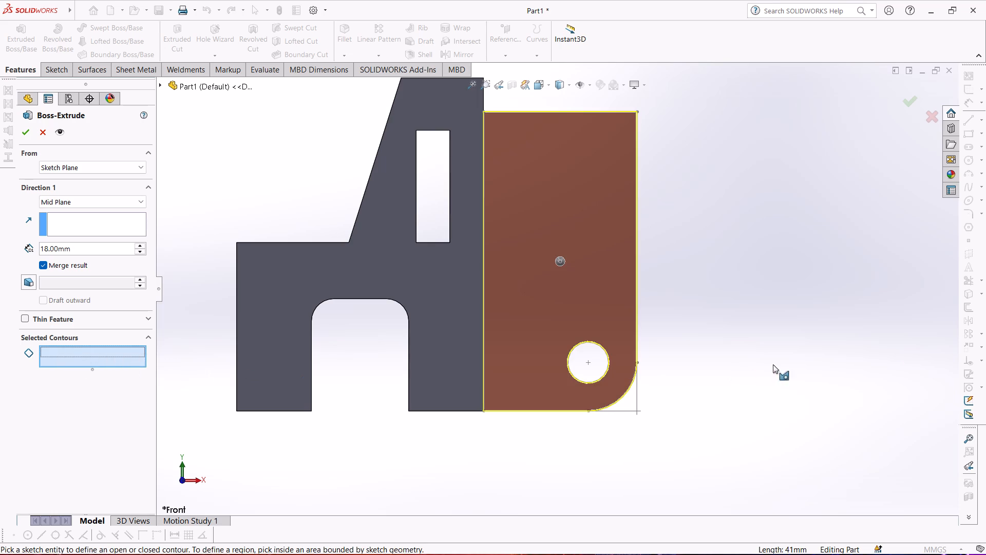
{"action": "middle_click_drag", "start_coordinate": [843, 348], "coordinate": [713, 412]}
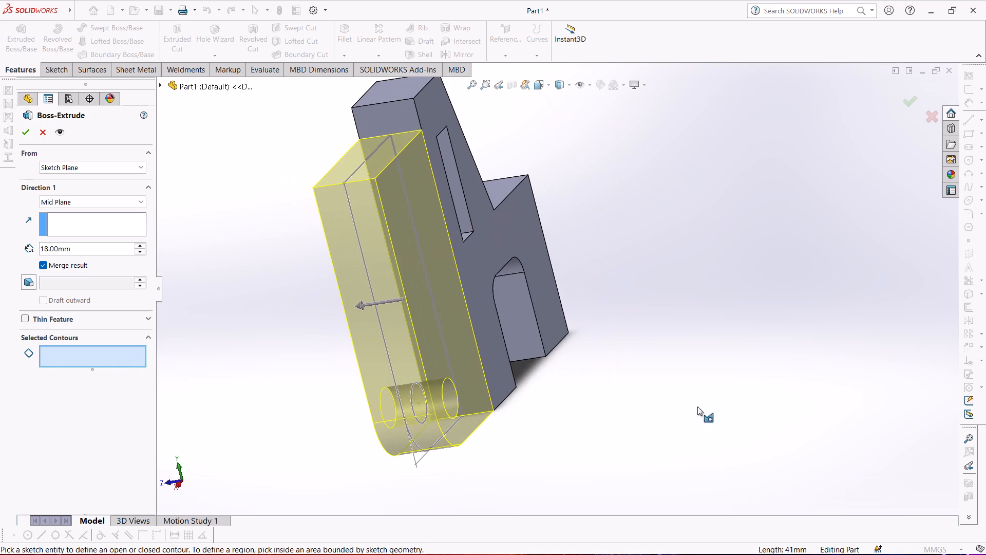
{"action": "left_click_drag", "start_coordinate": [97, 256], "coordinate": [69, 252]}
{"action": "left_click_drag", "start_coordinate": [78, 247], "coordinate": [20, 253]}
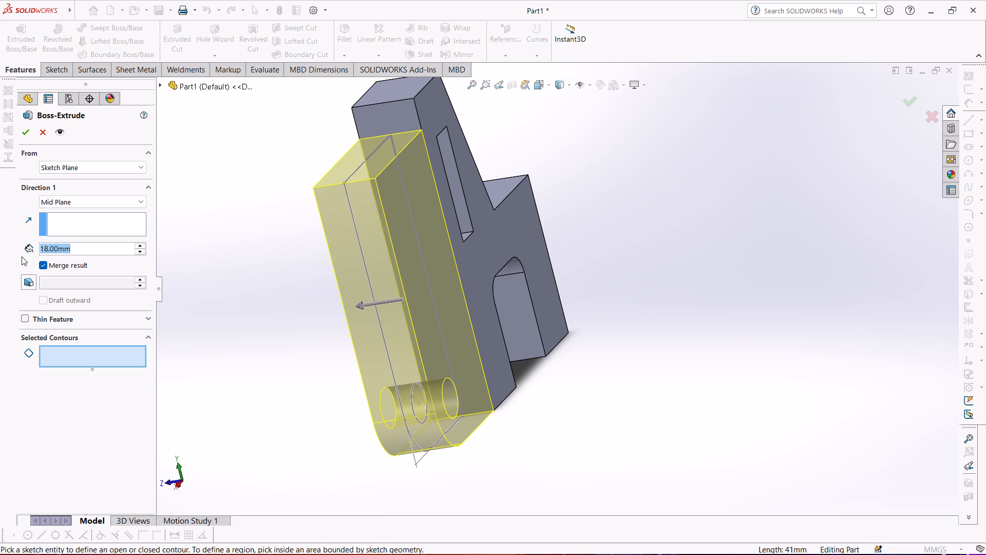
{"action": "key", "text": "6"}
{"action": "key", "text": "Return"}
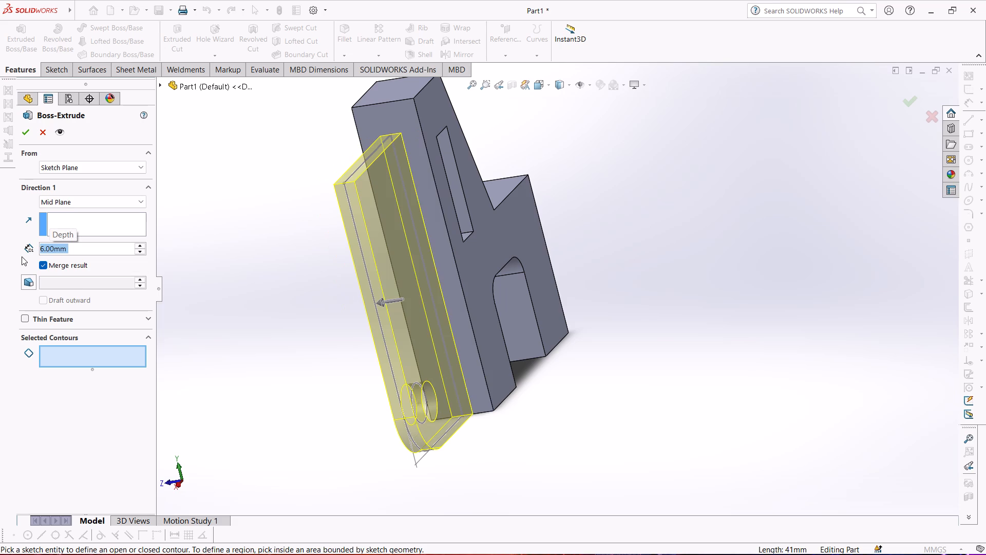
{"action": "left_click", "coordinate": [24, 133]}
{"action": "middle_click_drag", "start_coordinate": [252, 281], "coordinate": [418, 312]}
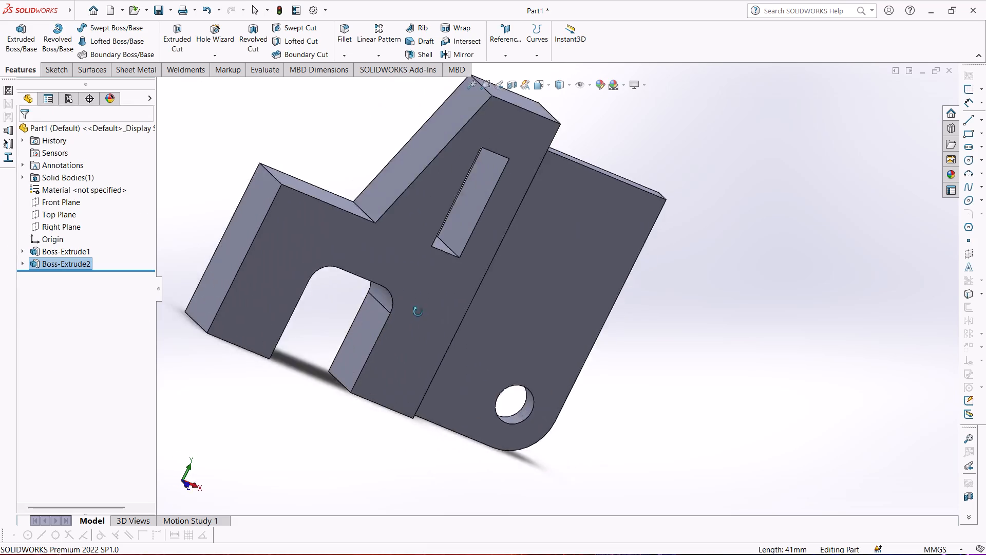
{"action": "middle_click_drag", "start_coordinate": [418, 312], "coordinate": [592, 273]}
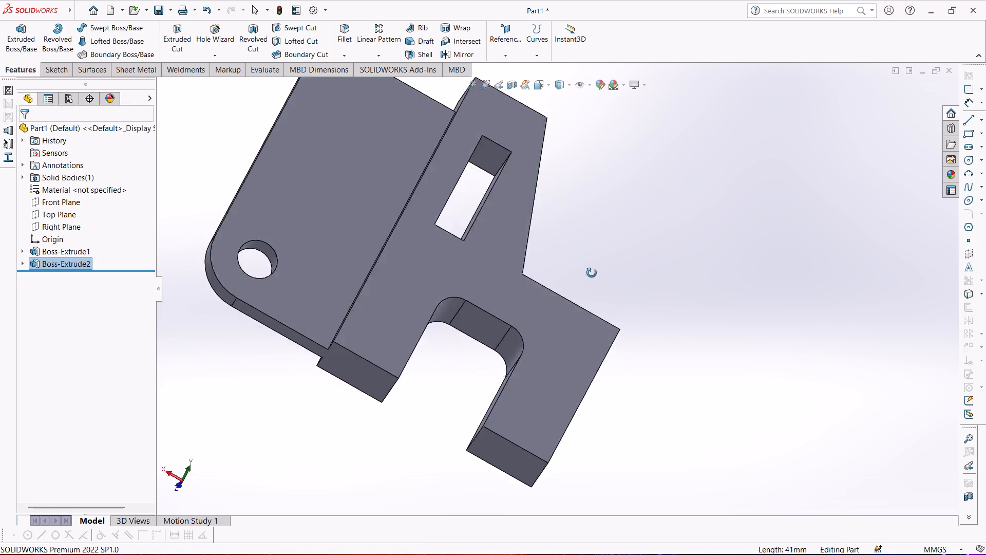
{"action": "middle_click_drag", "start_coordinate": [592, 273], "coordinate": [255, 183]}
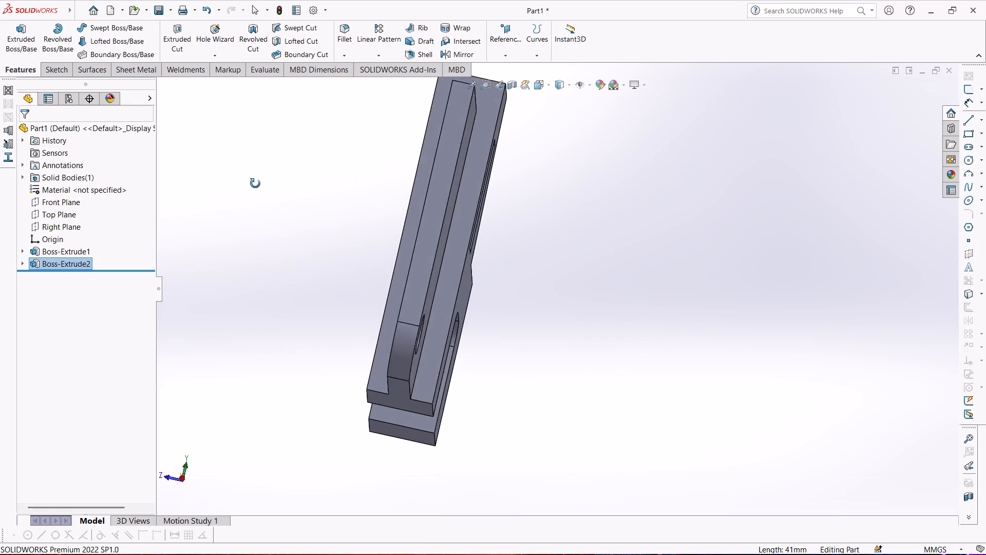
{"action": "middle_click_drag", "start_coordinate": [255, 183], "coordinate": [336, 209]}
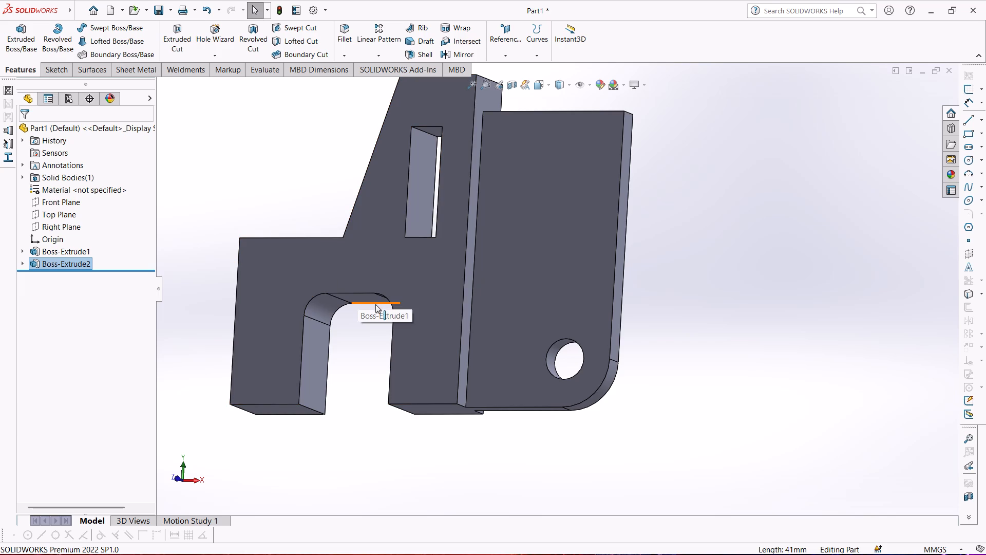
Open a new sketch on the narrow outer side face of the 6 mm flange.
{"action": "middle_click_drag", "start_coordinate": [704, 366], "coordinate": [643, 377]}
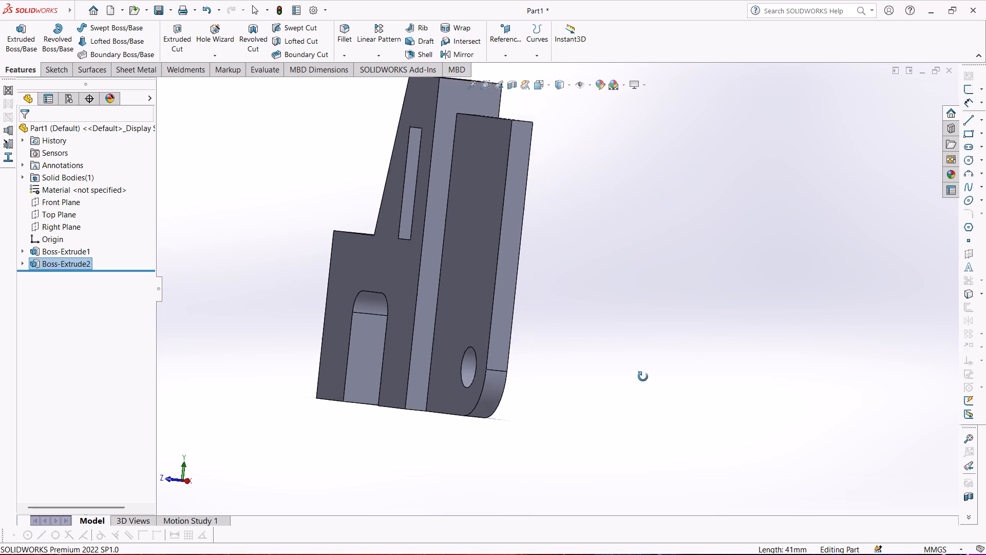
{"action": "middle_click_drag", "start_coordinate": [643, 377], "coordinate": [622, 374]}
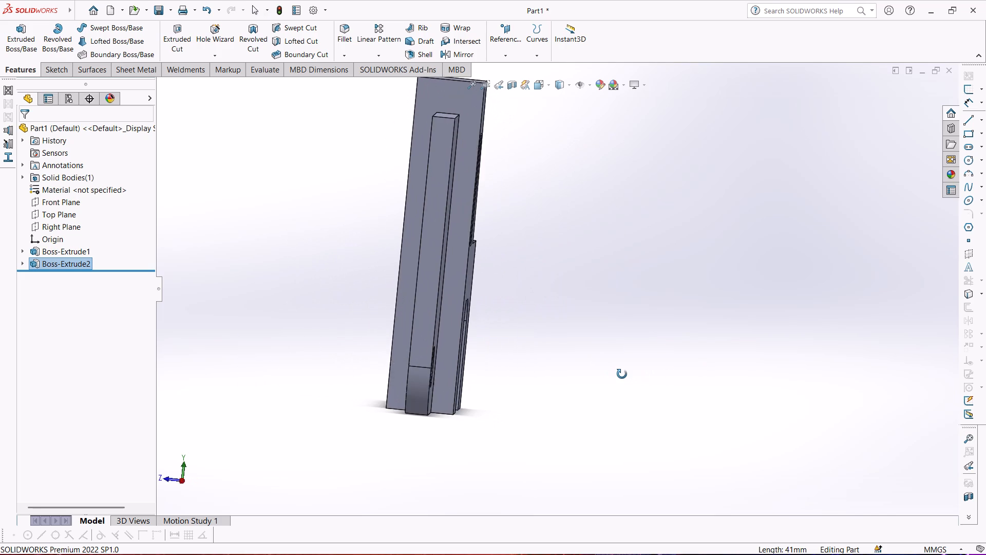
{"action": "middle_click_drag", "start_coordinate": [622, 374], "coordinate": [627, 391]}
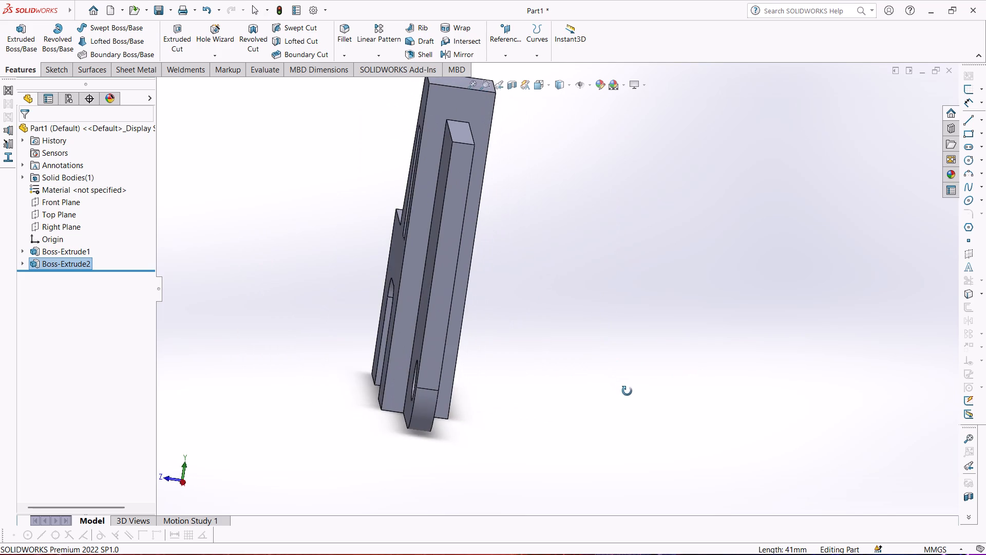
{"action": "middle_click_drag", "start_coordinate": [627, 391], "coordinate": [644, 392]}
{"action": "left_click", "coordinate": [496, 245]}
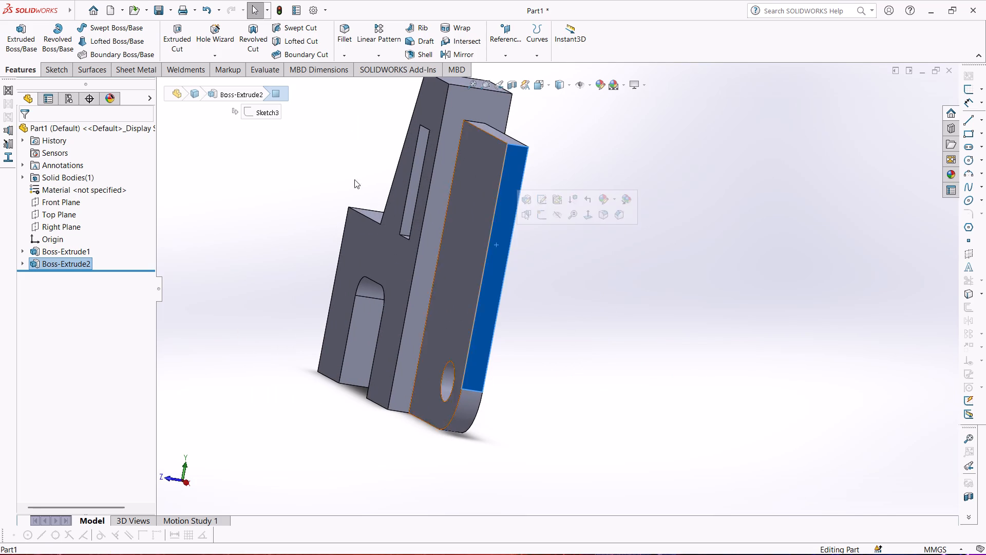
{"action": "left_click", "coordinate": [51, 70]}
{"action": "left_click", "coordinate": [13, 38]}
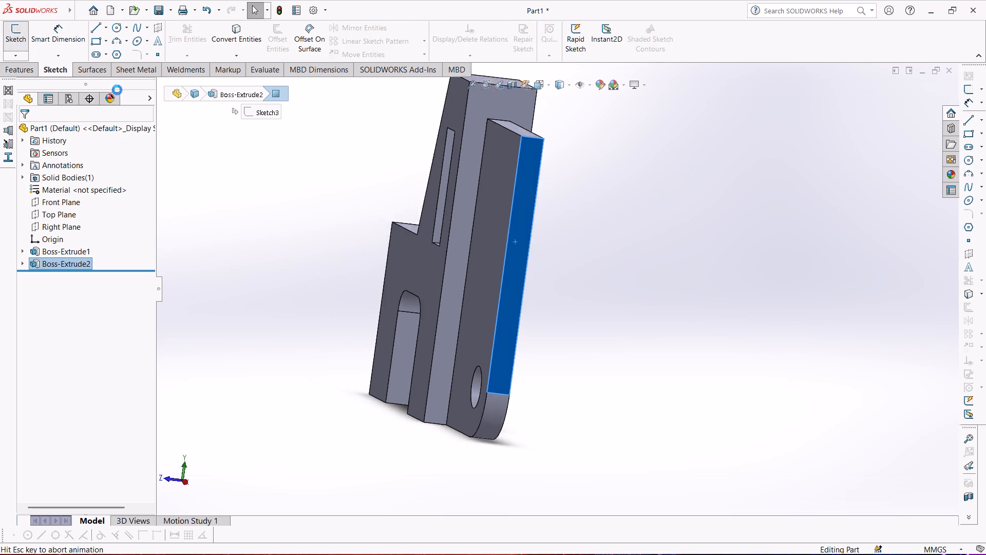
{"action": "left_click", "coordinate": [301, 206]}
Sketch a corner rectangle about 13.6 mm wide and 50.7 mm high, overlapping the flange's upper end and extending above the body's top edge.
{"action": "scroll", "coordinate": [551, 152], "scroll_direction": "up", "scroll_amount": 1}
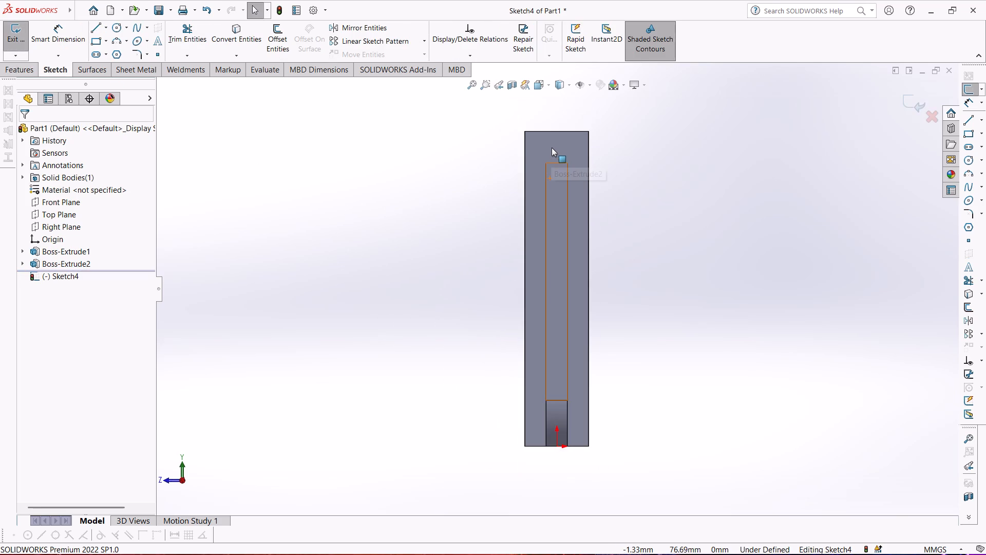
{"action": "scroll", "coordinate": [554, 137], "scroll_direction": "down", "scroll_amount": 4}
{"action": "scroll", "coordinate": [559, 118], "scroll_direction": "up", "scroll_amount": 2}
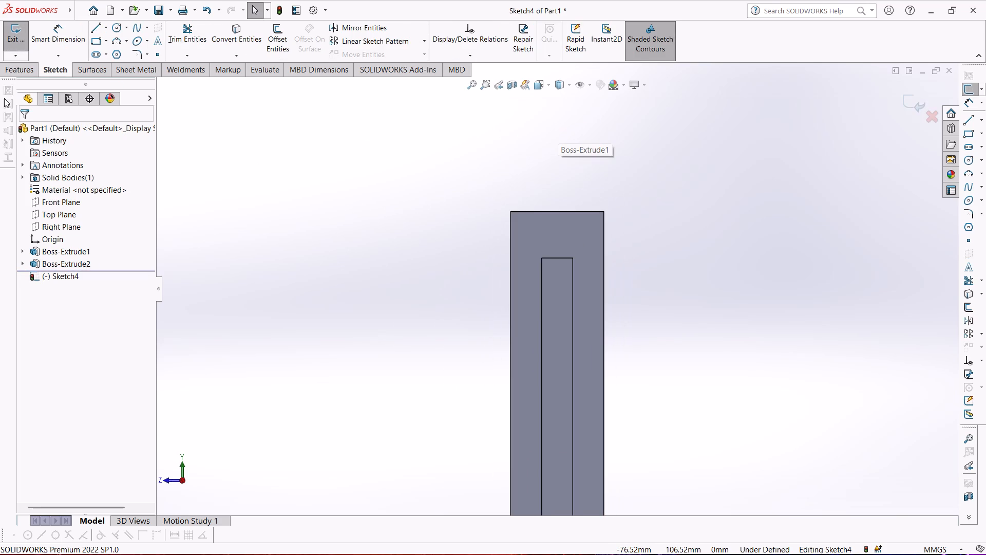
{"action": "left_click", "coordinate": [97, 39]}
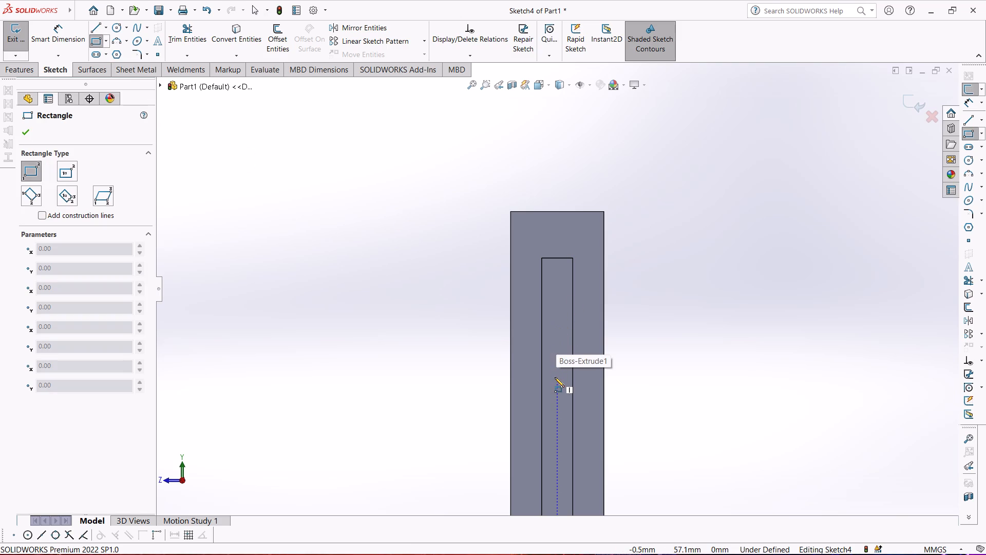
{"action": "left_click", "coordinate": [524, 368]}
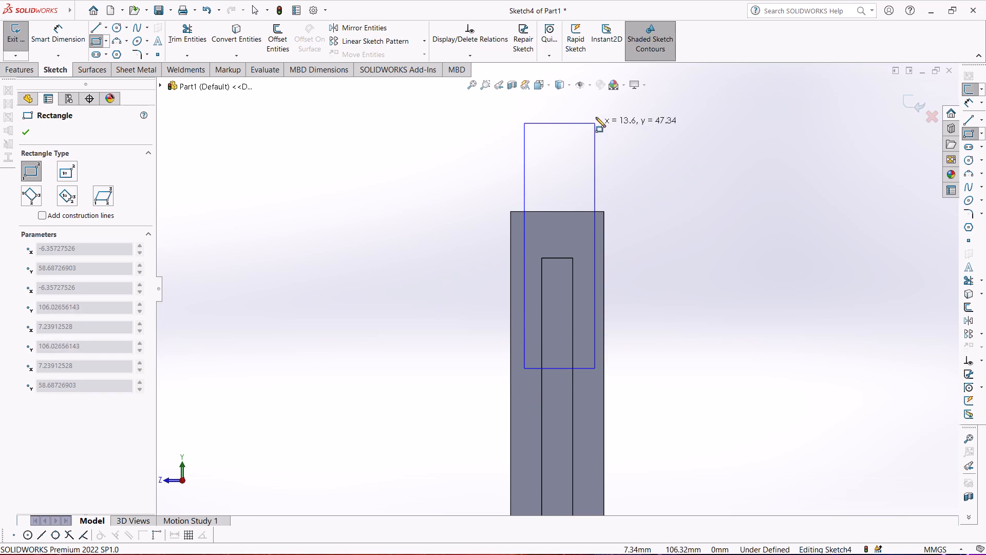
{"action": "left_click", "coordinate": [594, 106]}
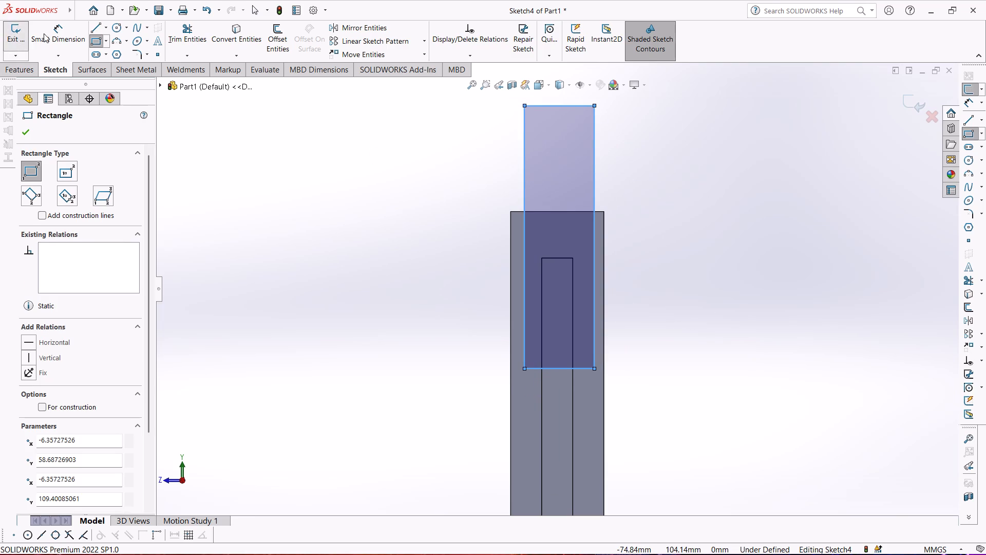
Begin dimensioning the sketched rectangle with Smart Dimension.
{"action": "left_click", "coordinate": [44, 33]}
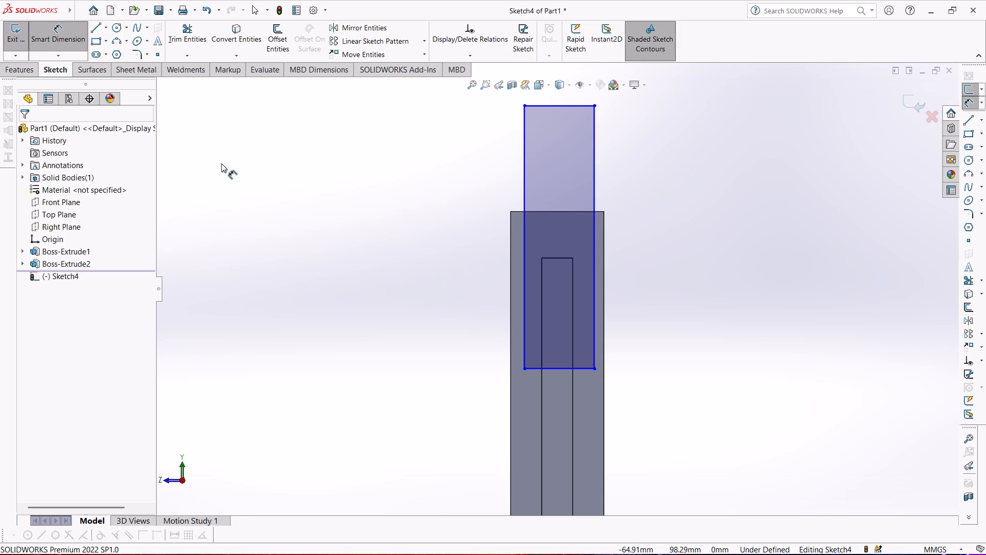
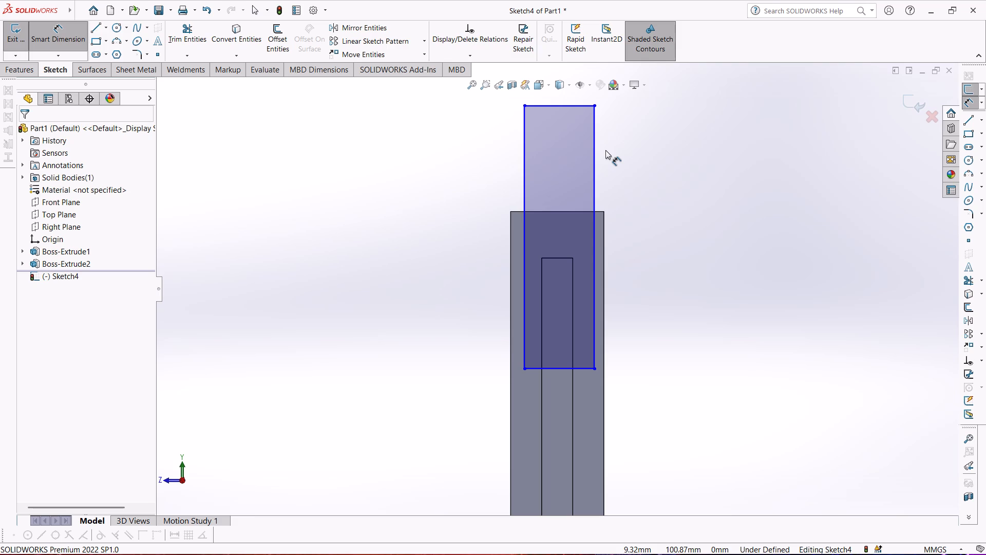
Dimension the rectangle's bottom edge to set its width to 24 mm.
{"action": "left_click", "coordinate": [555, 371]}
{"action": "left_click", "coordinate": [559, 400]}
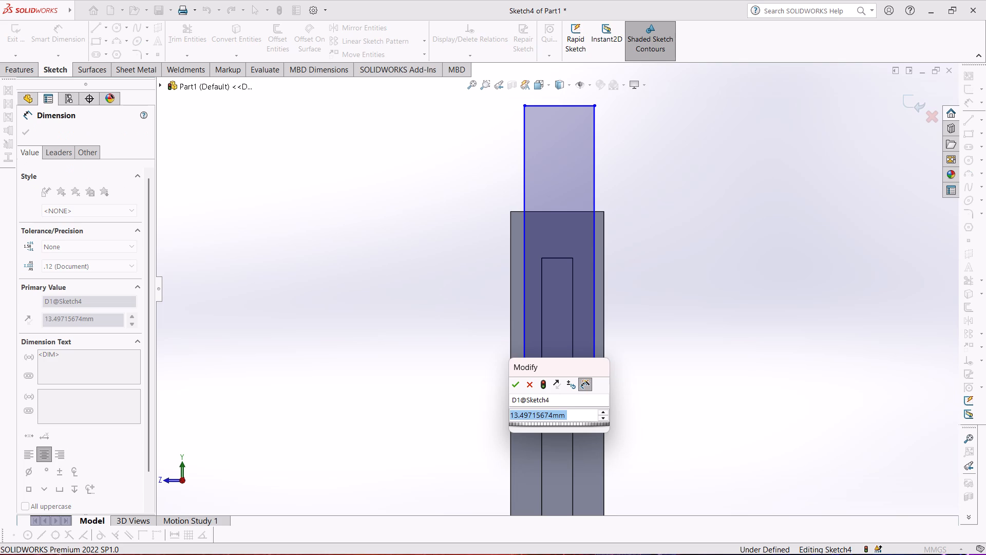
{"action": "type", "text": "24"}
{"action": "key", "text": "Return"}
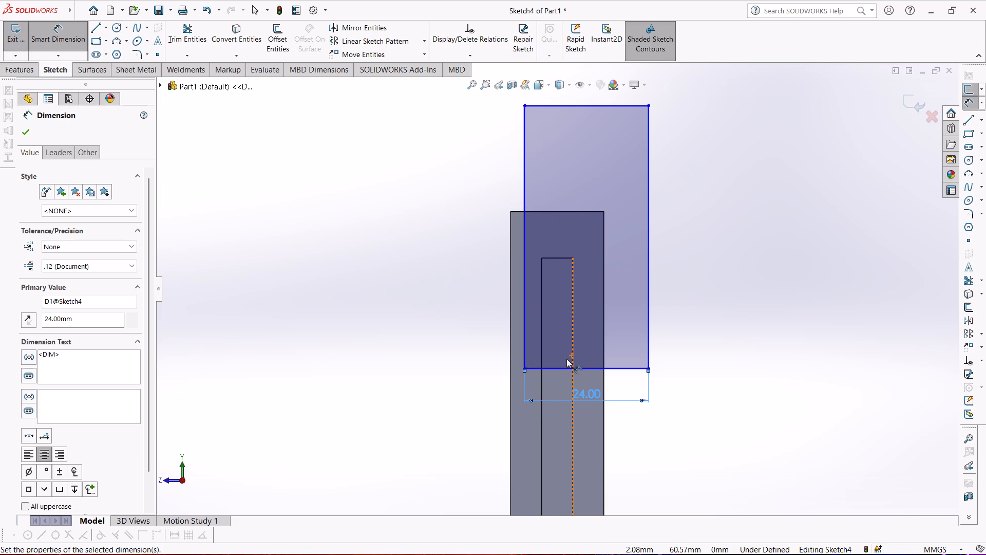
Dimension the rectangle's long side on the side away from +Z at 3 mm outside the body's adjacent vertical edge.
{"action": "left_click", "coordinate": [603, 379]}
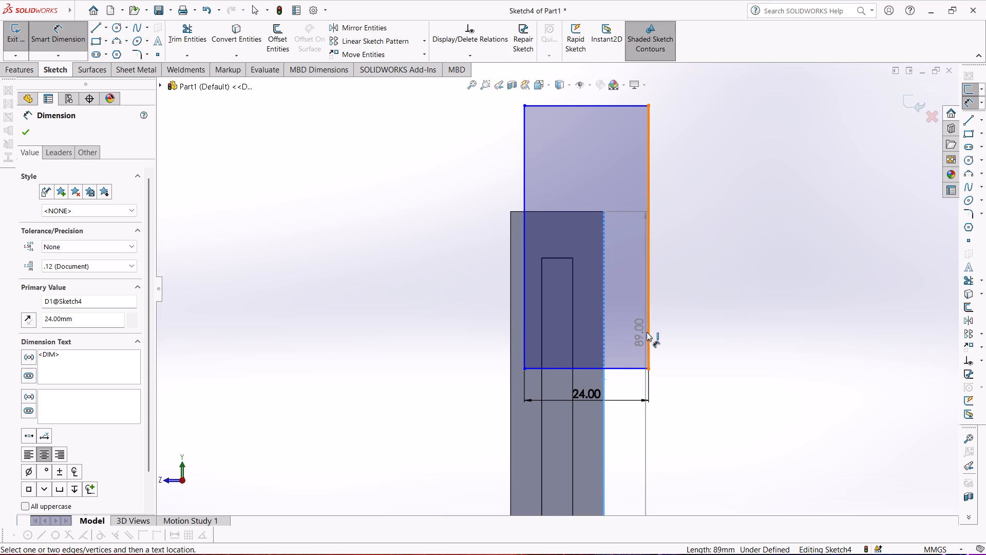
{"action": "left_click", "coordinate": [648, 329]}
{"action": "left_click", "coordinate": [628, 380]}
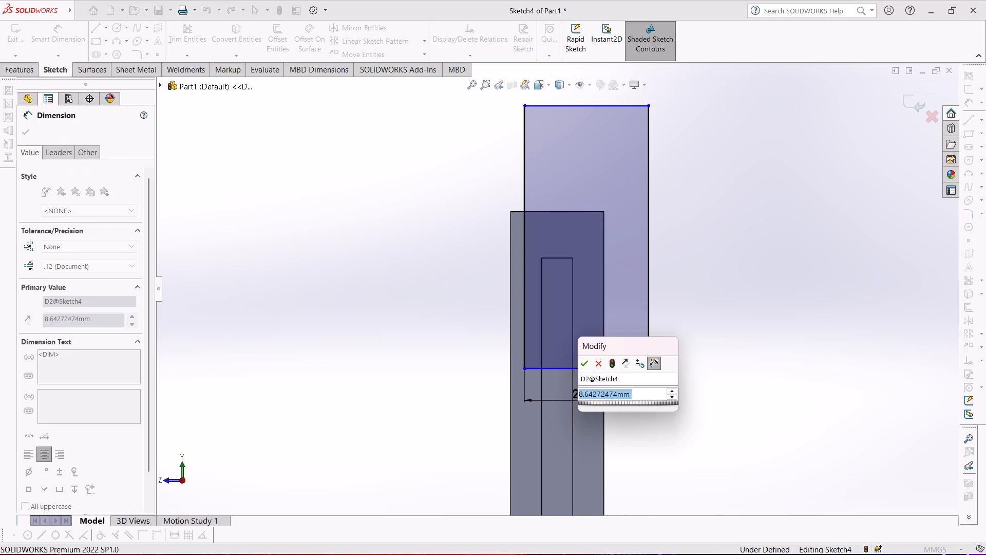
{"action": "key", "text": "3"}
{"action": "key", "text": "Return"}
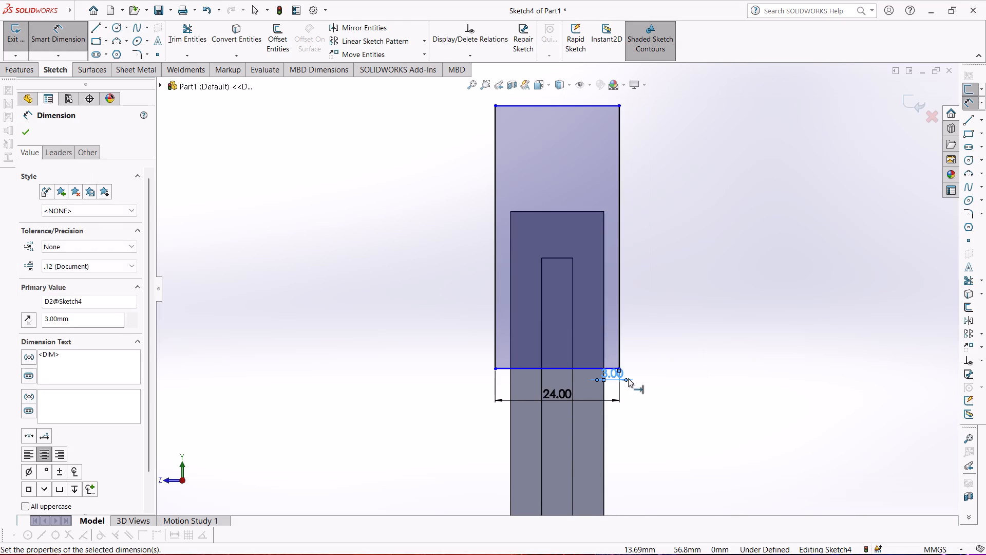
{"action": "left_click", "coordinate": [331, 304]}
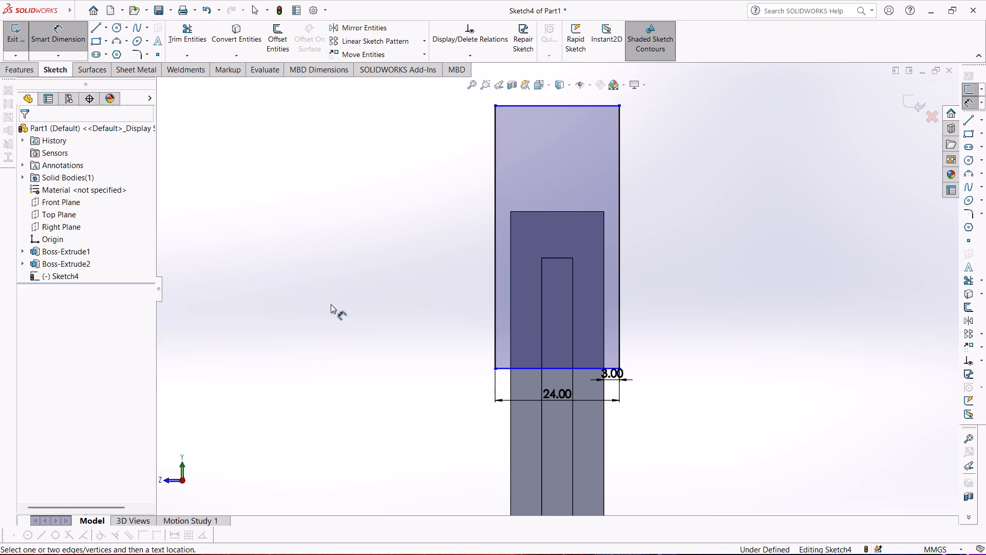
Dimension the rectangle's top edge 50 mm above the body's top edge.
{"action": "scroll", "coordinate": [508, 249], "scroll_direction": "up", "scroll_amount": 3}
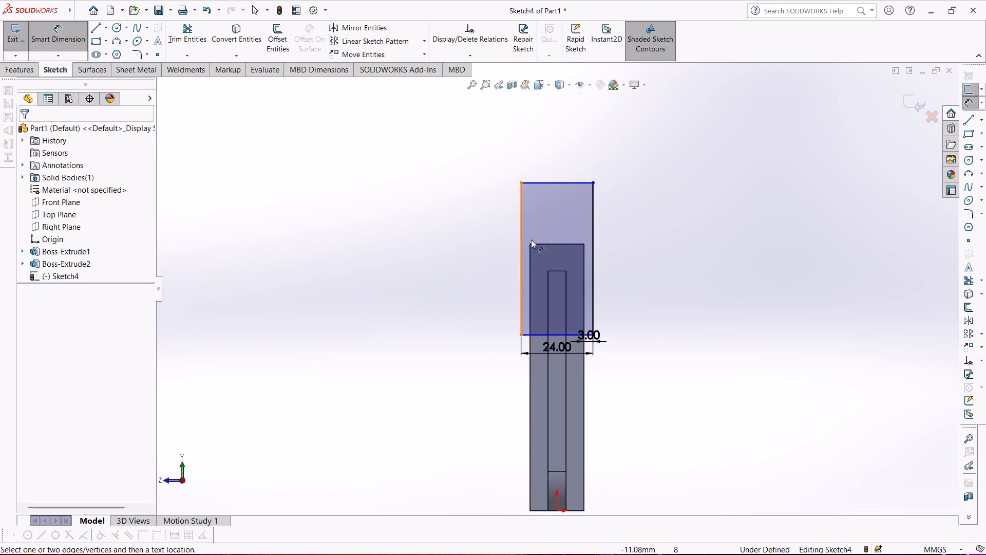
{"action": "scroll", "coordinate": [539, 219], "scroll_direction": "down", "scroll_amount": 5}
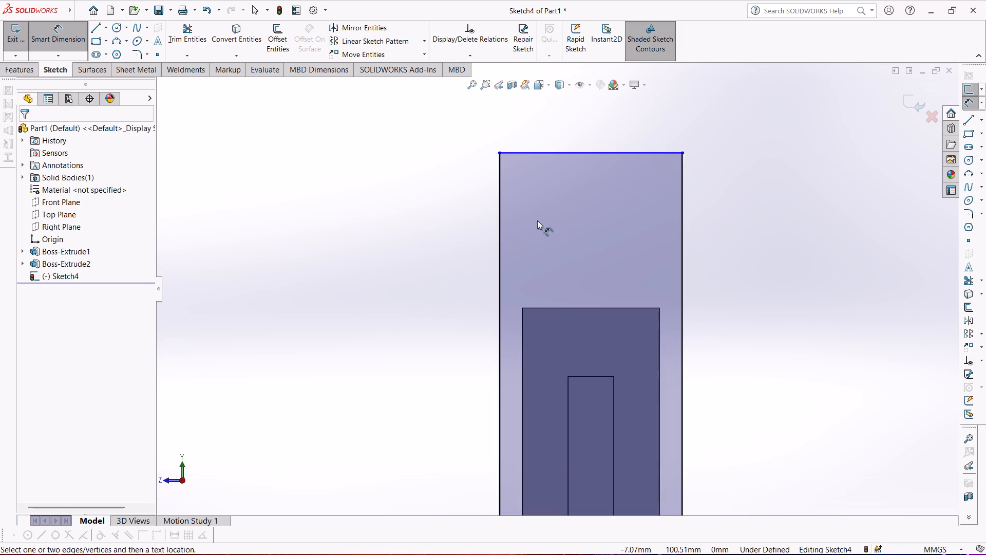
{"action": "scroll", "coordinate": [537, 220], "scroll_direction": "up", "scroll_amount": 3}
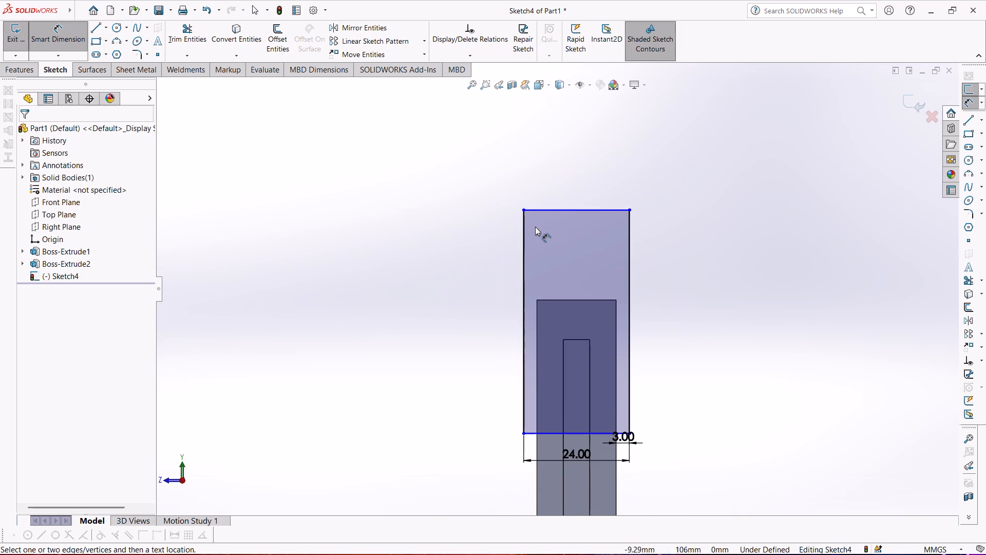
{"action": "scroll", "coordinate": [525, 317], "scroll_direction": "up", "scroll_amount": 1}
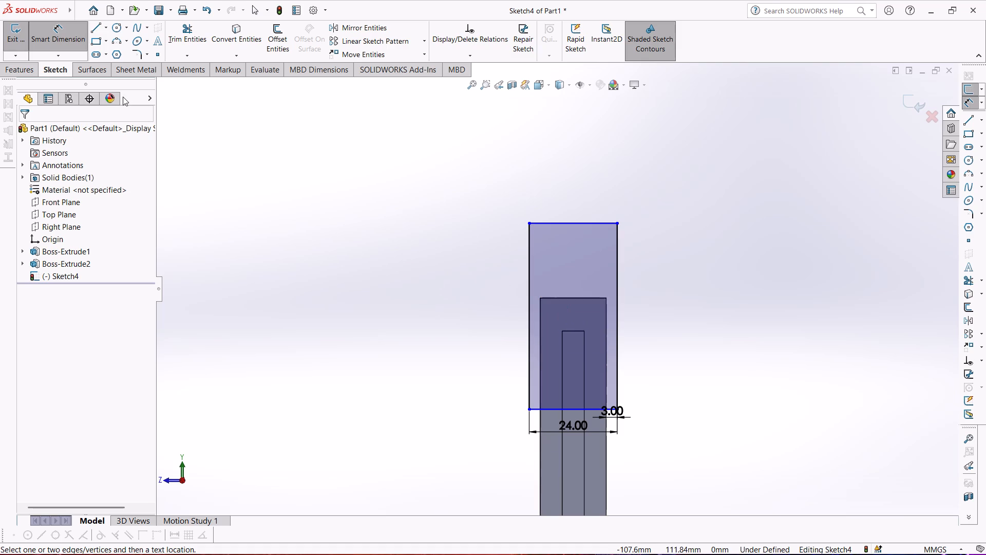
{"action": "left_click", "coordinate": [568, 296]}
{"action": "left_click", "coordinate": [568, 298]}
{"action": "left_click", "coordinate": [567, 222]}
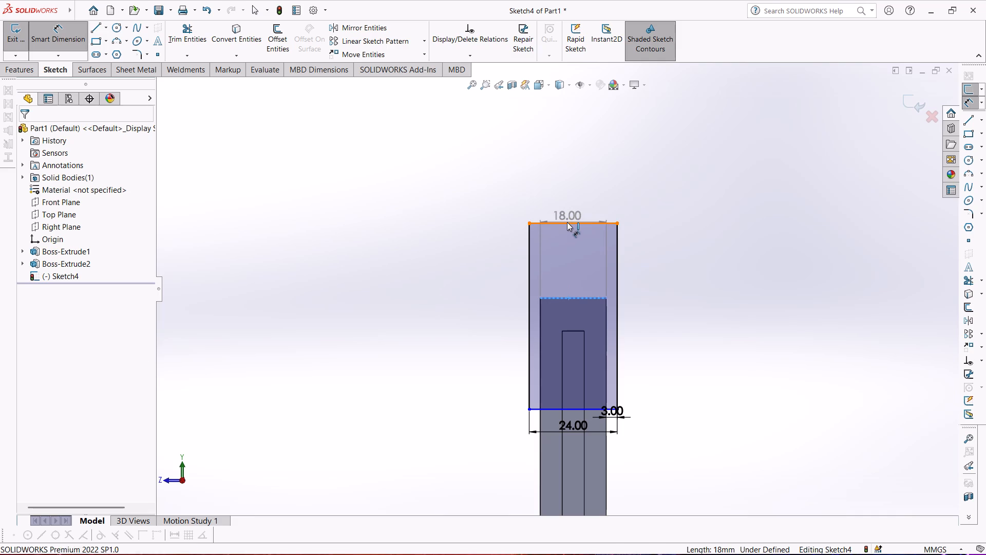
{"action": "left_click", "coordinate": [449, 253]}
{"action": "type", "text": "50"}
{"action": "key", "text": "Return"}
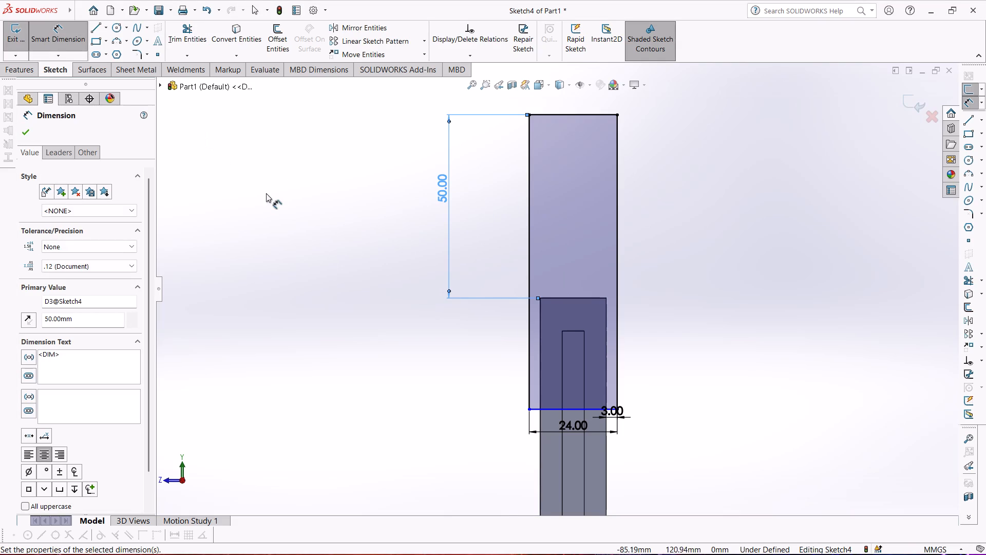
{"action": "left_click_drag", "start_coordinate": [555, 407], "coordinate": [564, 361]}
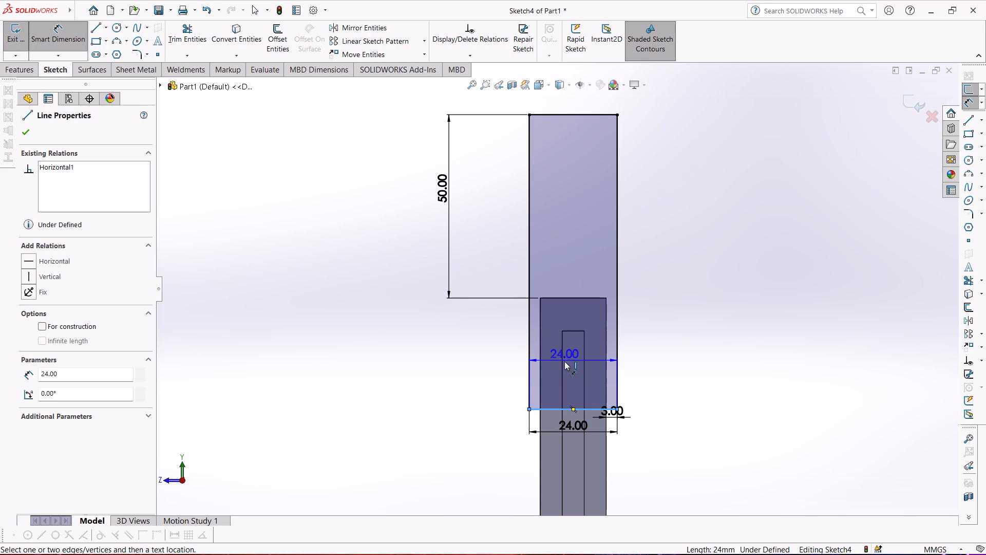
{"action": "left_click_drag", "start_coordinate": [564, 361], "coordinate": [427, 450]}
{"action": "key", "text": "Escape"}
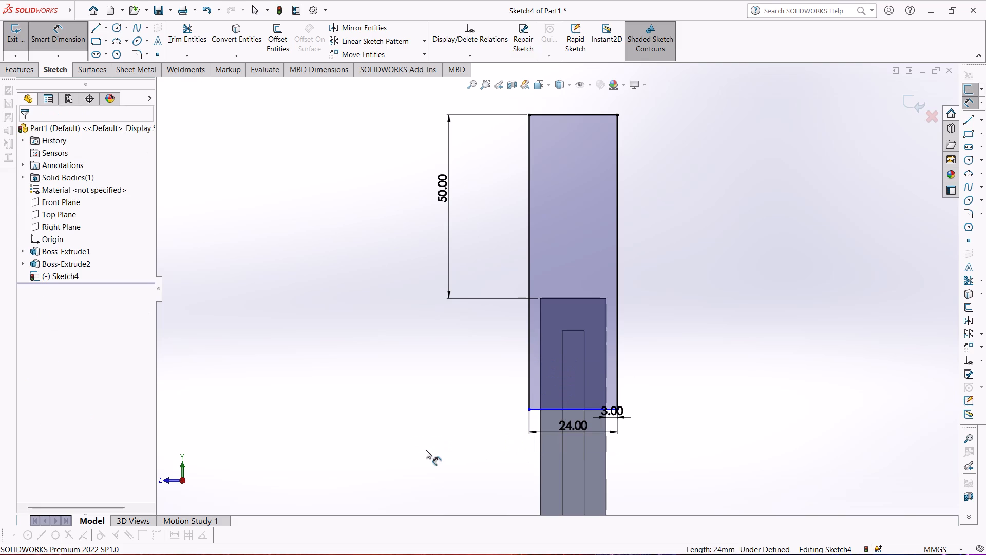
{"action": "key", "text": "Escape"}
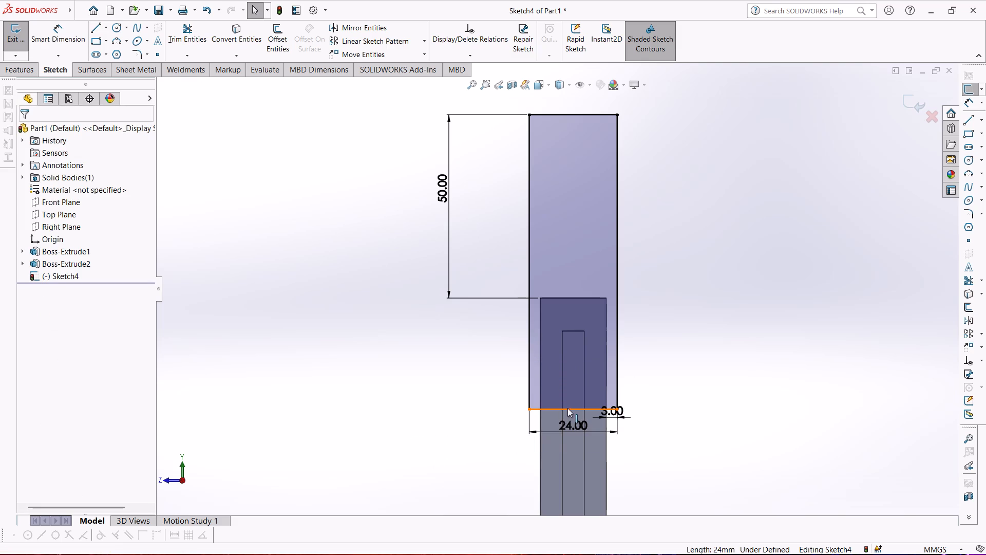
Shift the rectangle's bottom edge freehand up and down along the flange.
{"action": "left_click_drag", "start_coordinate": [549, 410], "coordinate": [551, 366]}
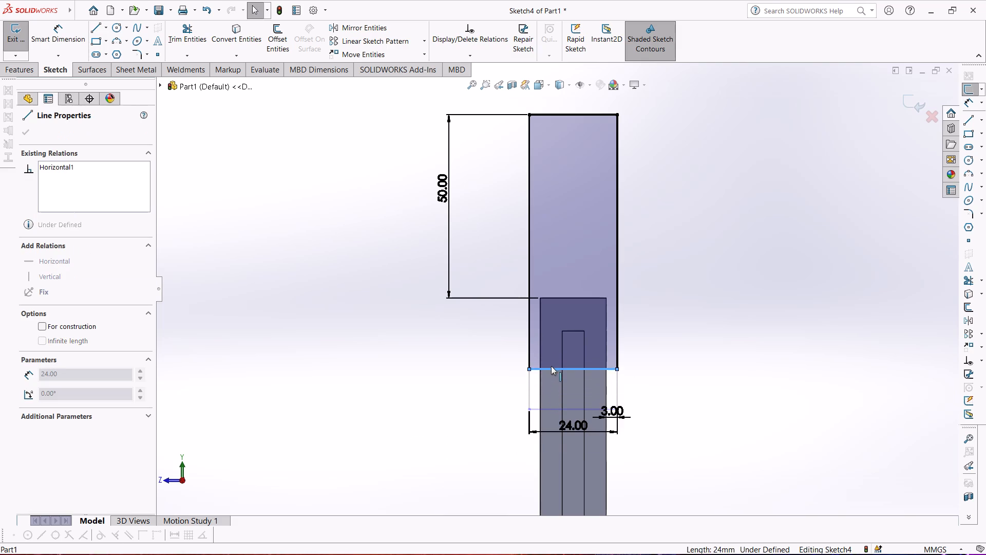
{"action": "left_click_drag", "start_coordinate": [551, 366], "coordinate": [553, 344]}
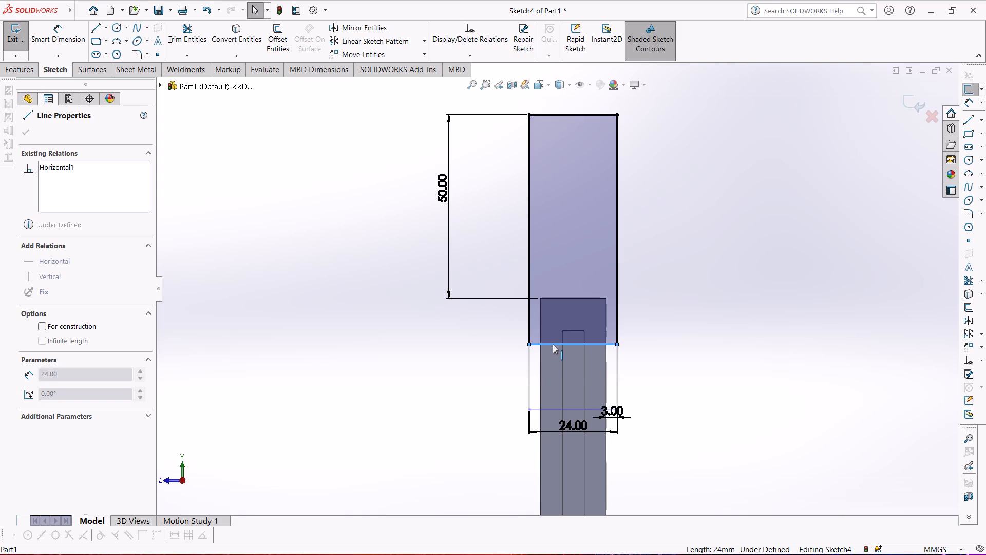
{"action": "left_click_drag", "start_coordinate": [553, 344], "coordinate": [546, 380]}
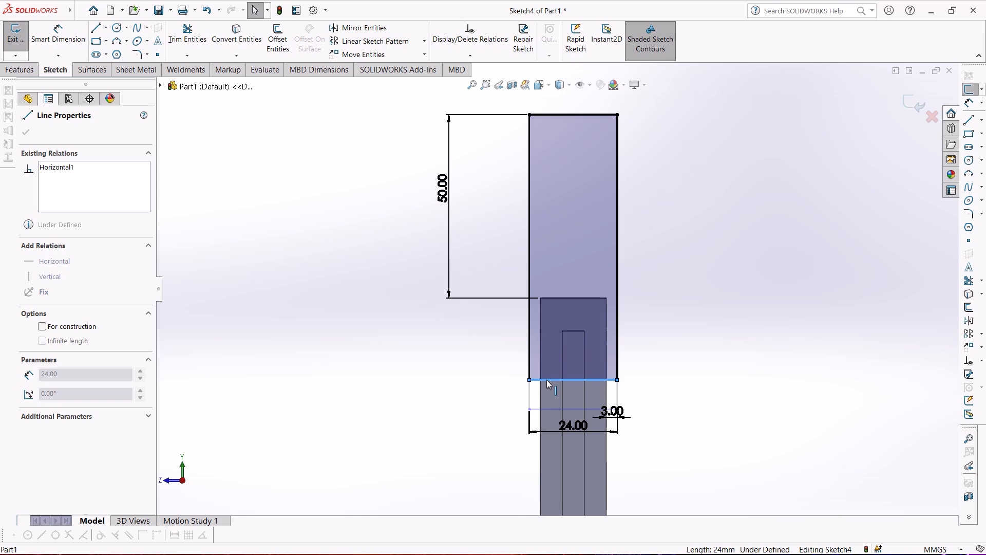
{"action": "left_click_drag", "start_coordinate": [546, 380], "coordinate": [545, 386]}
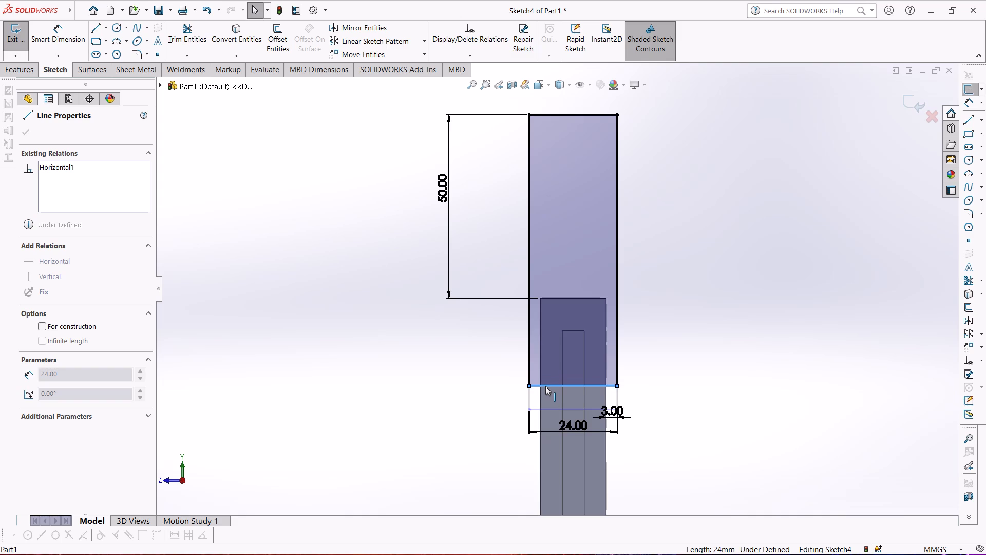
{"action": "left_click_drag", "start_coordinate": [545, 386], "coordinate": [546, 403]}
Dimension the rectangle's bottom edge 45 mm above the body's bottom edge with Smart Dimension.
{"action": "scroll", "coordinate": [544, 404], "scroll_direction": "up", "scroll_amount": 4}
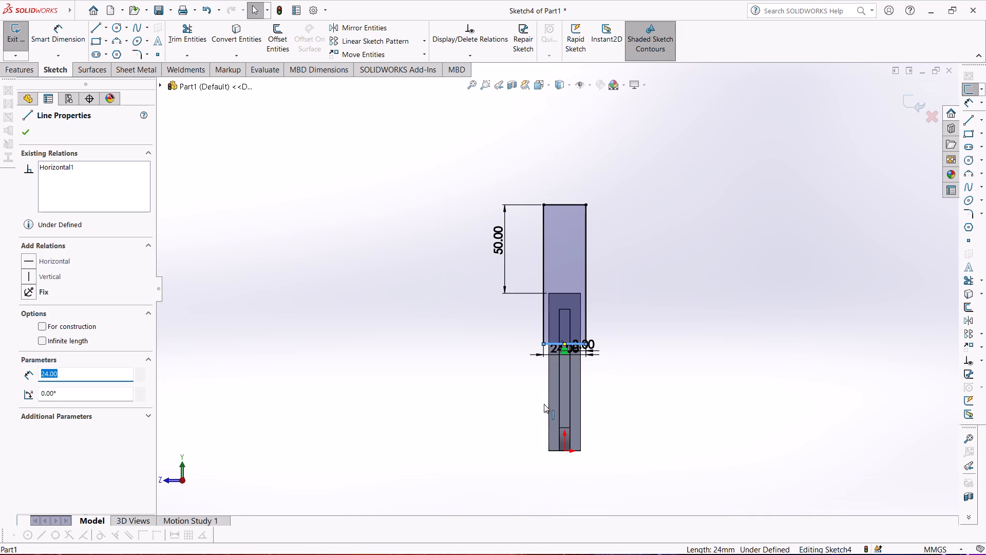
{"action": "left_click", "coordinate": [61, 43]}
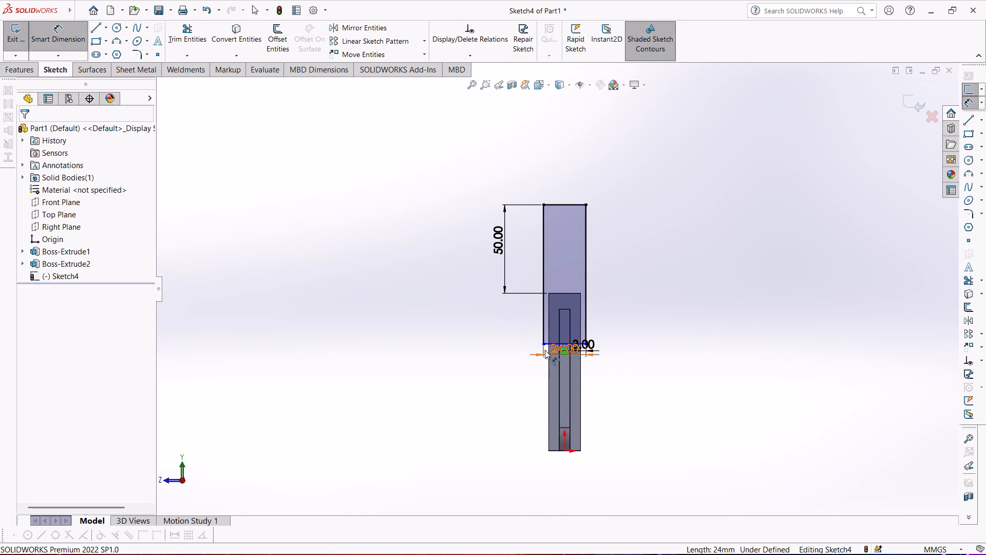
{"action": "scroll", "coordinate": [545, 345], "scroll_direction": "down", "scroll_amount": 6}
{"action": "left_click", "coordinate": [567, 320]}
{"action": "scroll", "coordinate": [565, 345], "scroll_direction": "down", "scroll_amount": 5}
{"action": "scroll", "coordinate": [562, 396], "scroll_direction": "up", "scroll_amount": 2}
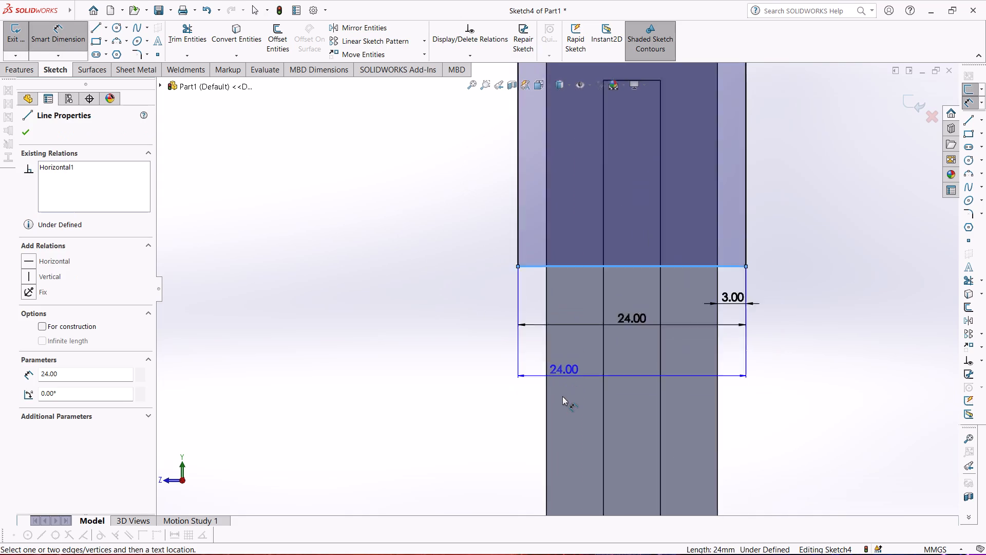
{"action": "scroll", "coordinate": [562, 396], "scroll_direction": "up", "scroll_amount": 6}
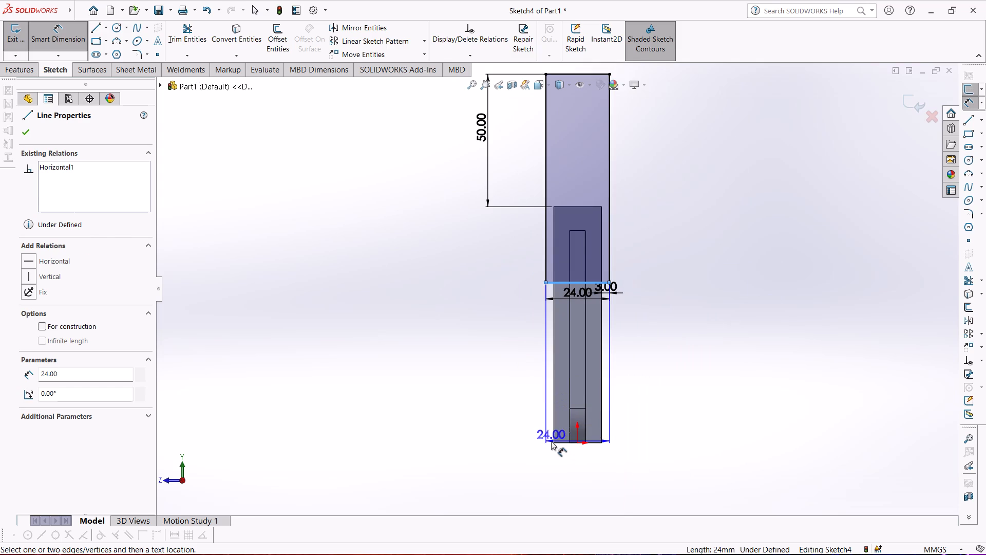
{"action": "left_click", "coordinate": [551, 441]}
{"action": "left_click", "coordinate": [566, 282]}
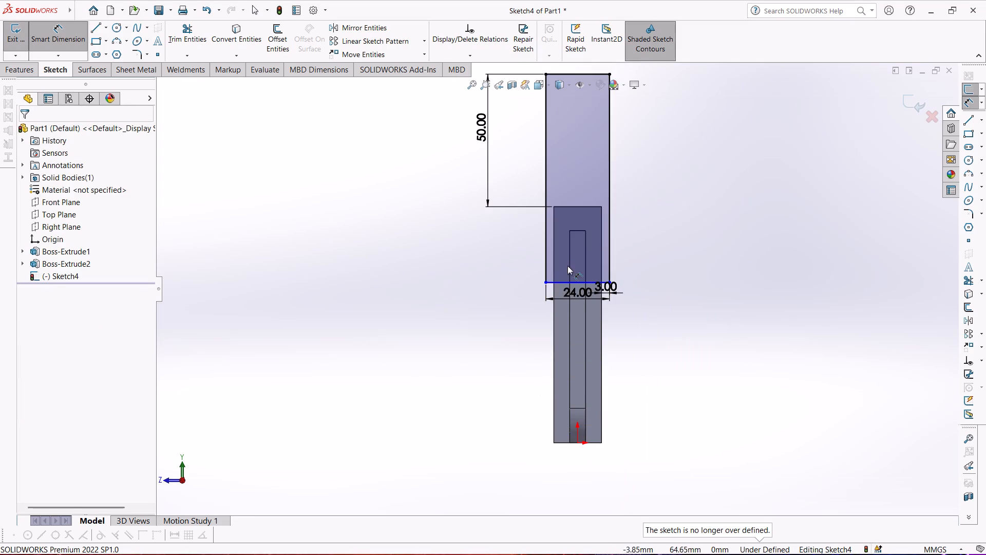
{"action": "left_click", "coordinate": [554, 285]}
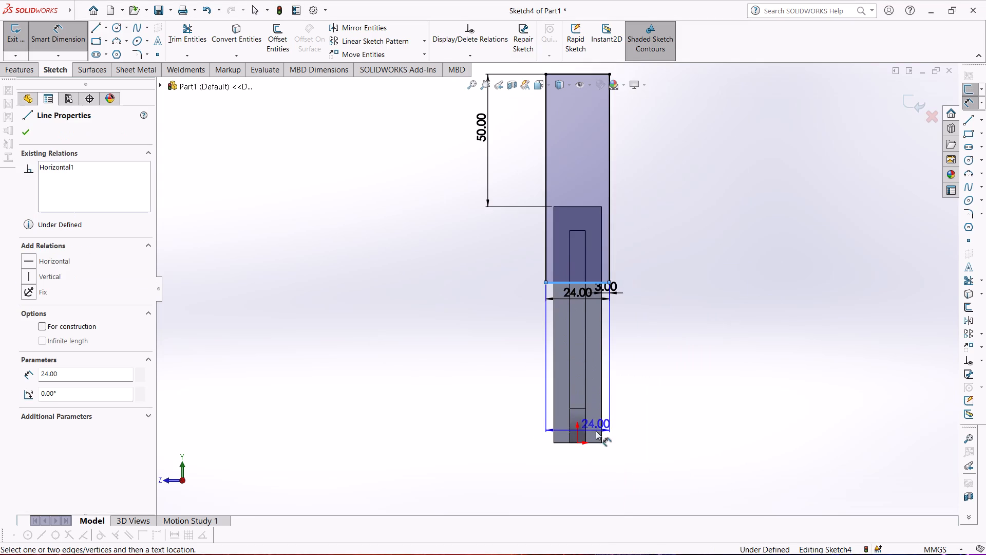
{"action": "scroll", "coordinate": [586, 446], "scroll_direction": "down", "scroll_amount": 4}
{"action": "left_click", "coordinate": [593, 397]}
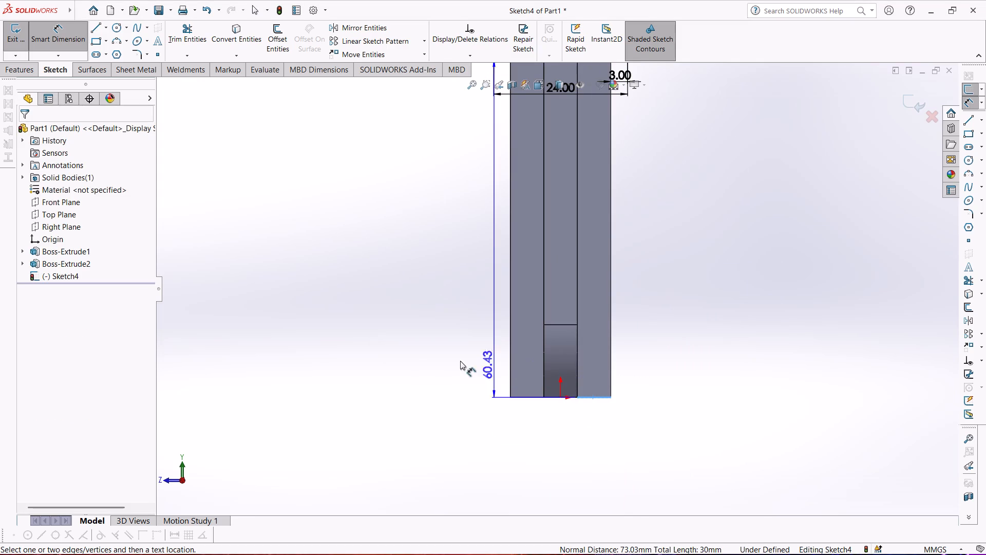
{"action": "left_click", "coordinate": [413, 356]}
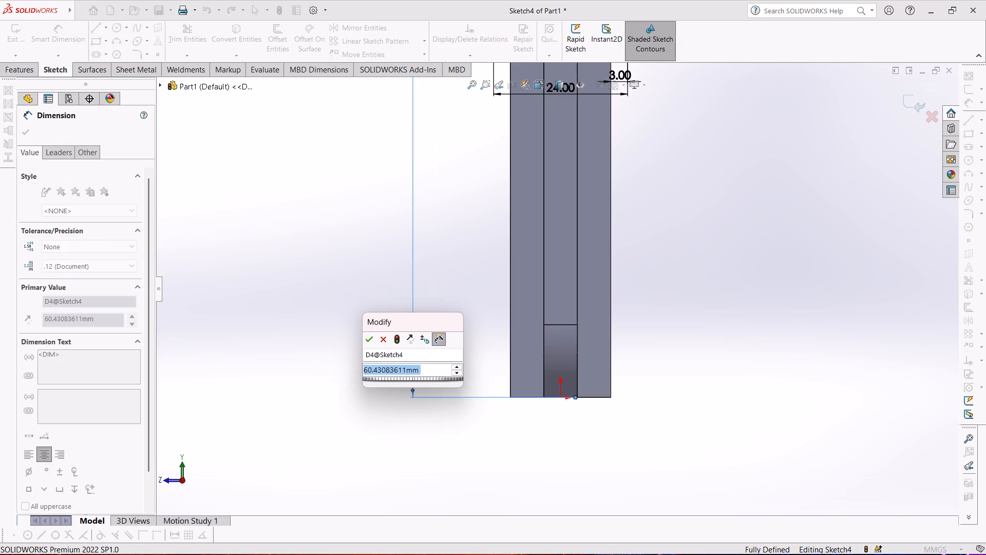
{"action": "type", "text": "45"}
{"action": "key", "text": "Return"}
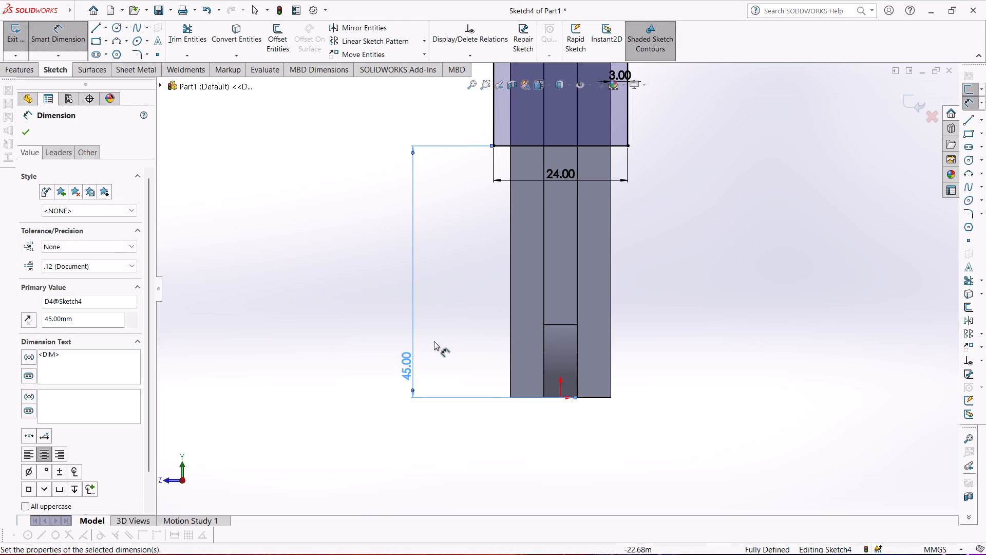
Close the rectangle's sketch and start a Boss-Extrude of it from the sketch plane with a Blind end condition.
{"action": "scroll", "coordinate": [448, 291], "scroll_direction": "up", "scroll_amount": 4}
{"action": "scroll", "coordinate": [486, 257], "scroll_direction": "up", "scroll_amount": 5}
{"action": "scroll", "coordinate": [535, 209], "scroll_direction": "down", "scroll_amount": 5}
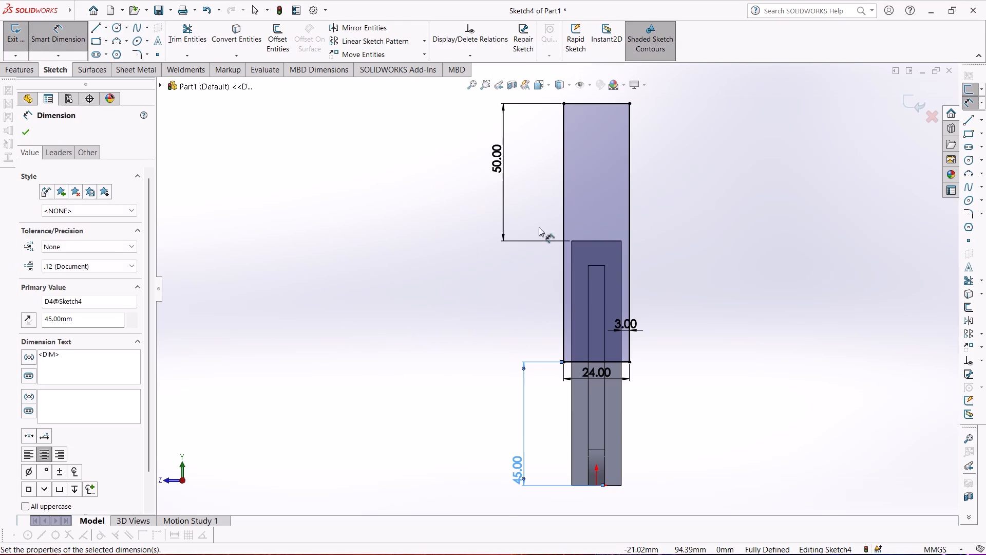
{"action": "middle_click_drag", "start_coordinate": [428, 294], "coordinate": [505, 282]}
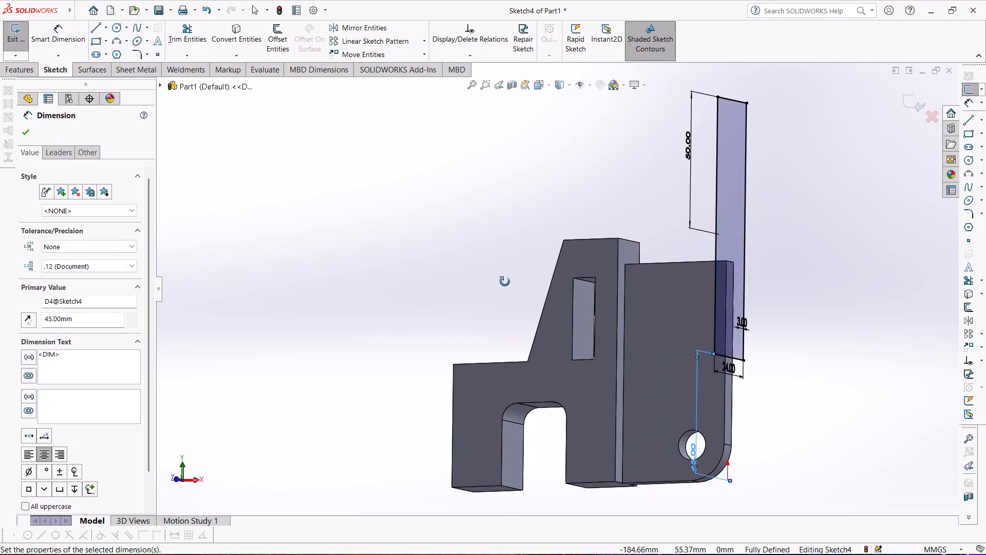
{"action": "middle_click_drag", "start_coordinate": [505, 282], "coordinate": [462, 307]}
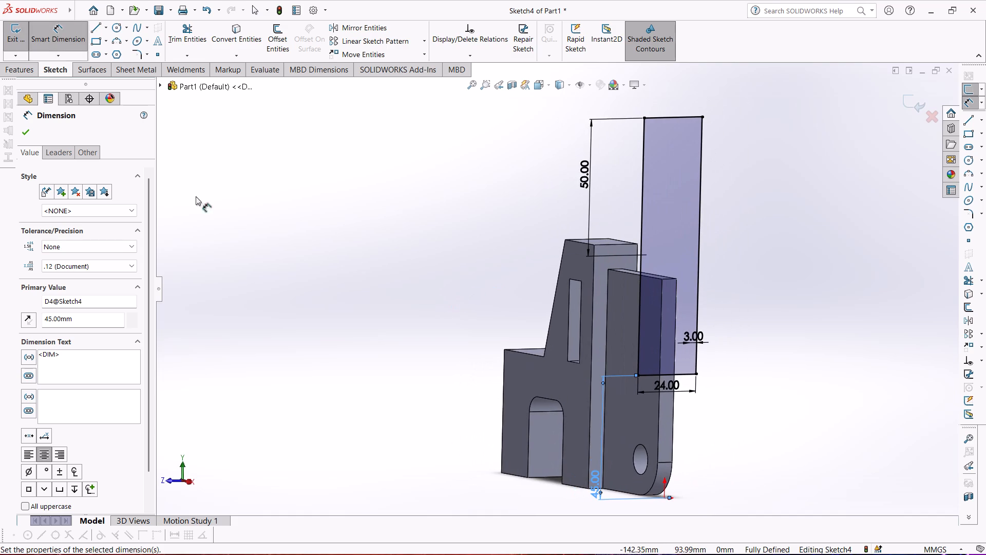
{"action": "left_click", "coordinate": [13, 33]}
{"action": "left_click", "coordinate": [14, 70]}
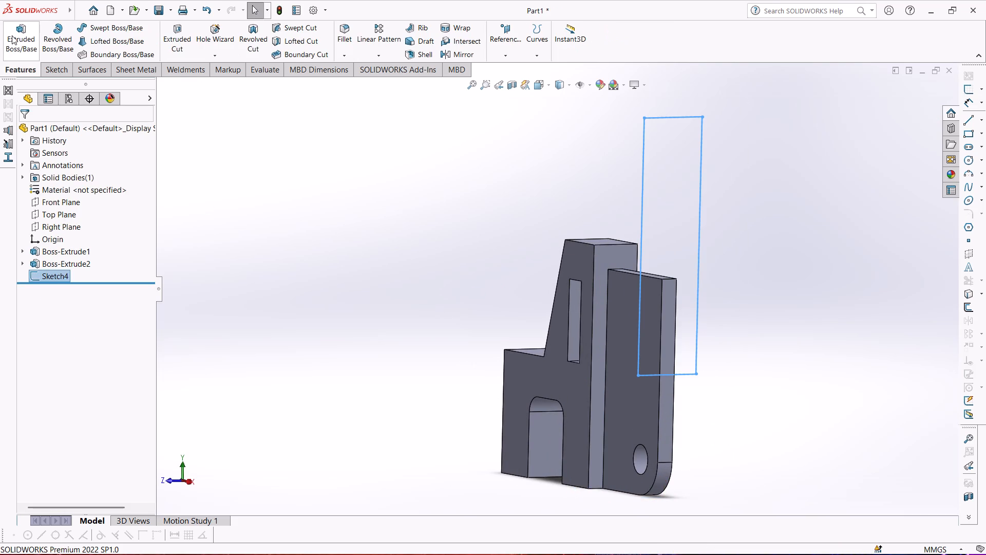
{"action": "left_click", "coordinate": [12, 35]}
{"action": "middle_click_drag", "start_coordinate": [257, 226], "coordinate": [309, 228]}
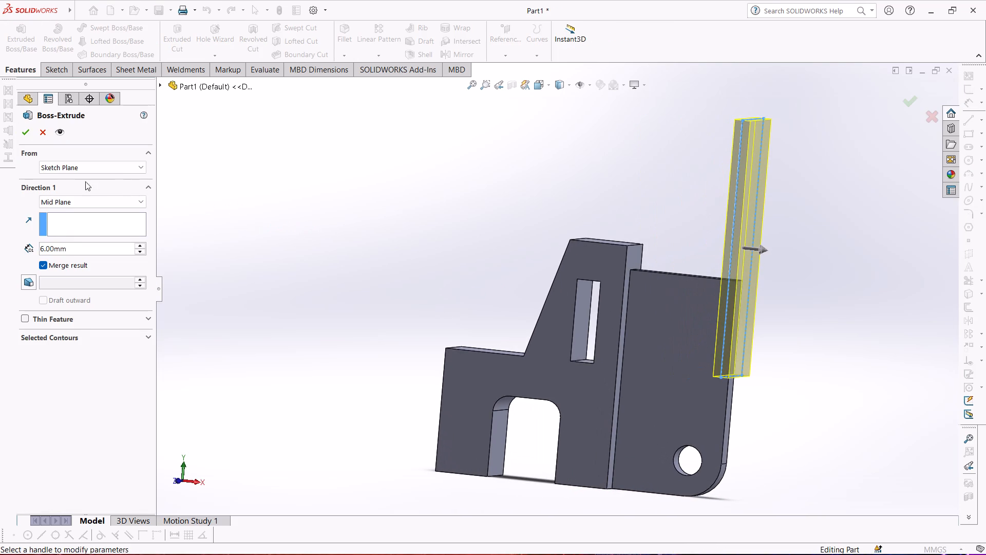
{"action": "left_click", "coordinate": [68, 159]}
{"action": "left_click_drag", "start_coordinate": [69, 169], "coordinate": [72, 176]}
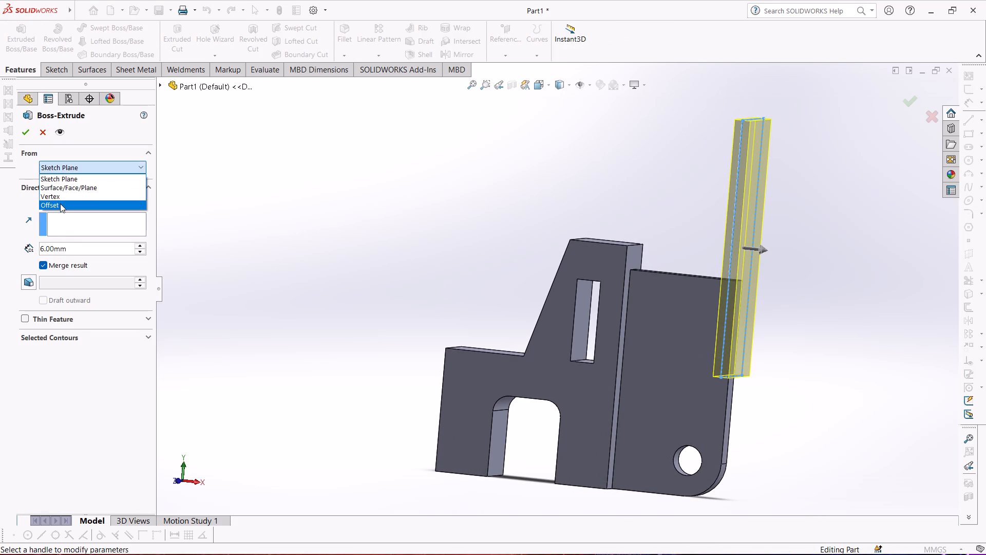
{"action": "left_click", "coordinate": [54, 162]}
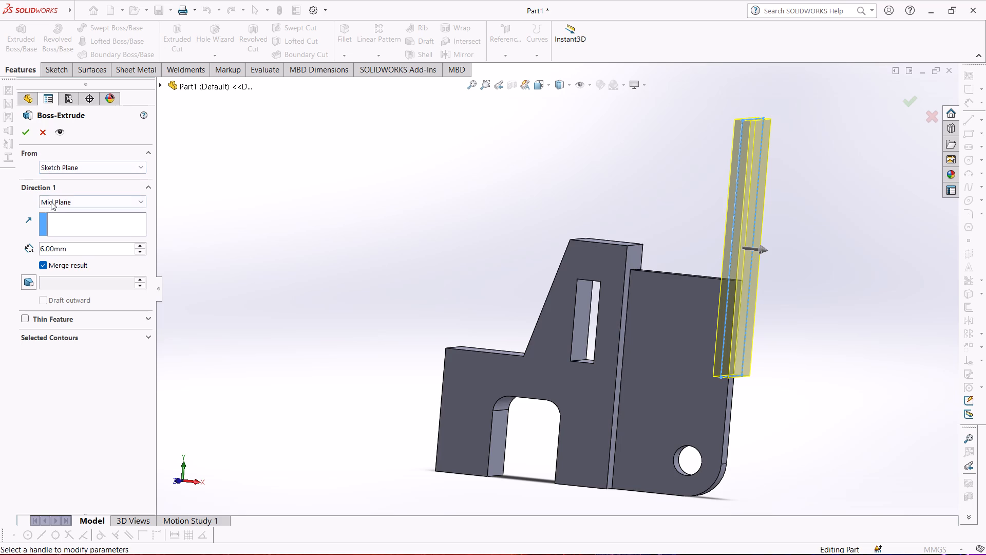
{"action": "left_click", "coordinate": [51, 199]}
{"action": "left_click", "coordinate": [53, 211]}
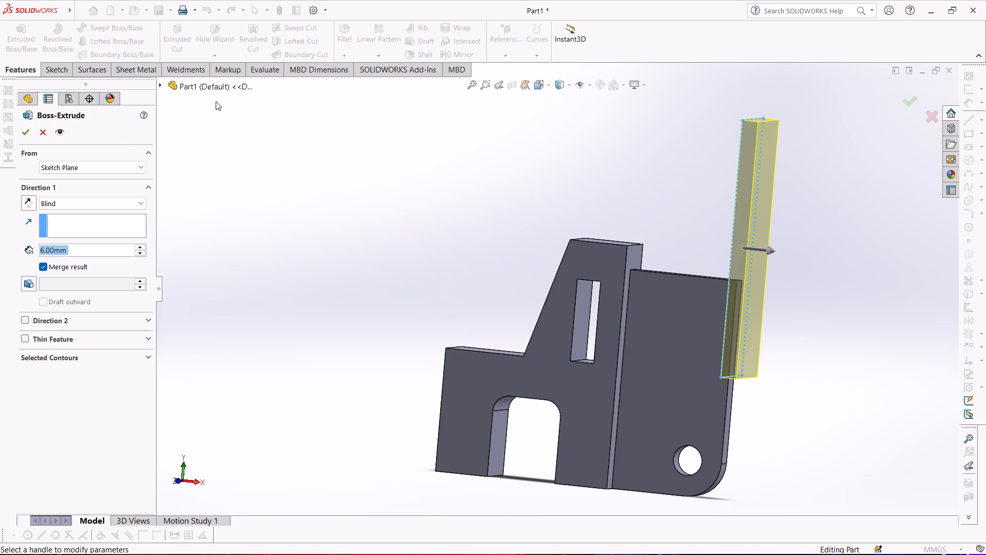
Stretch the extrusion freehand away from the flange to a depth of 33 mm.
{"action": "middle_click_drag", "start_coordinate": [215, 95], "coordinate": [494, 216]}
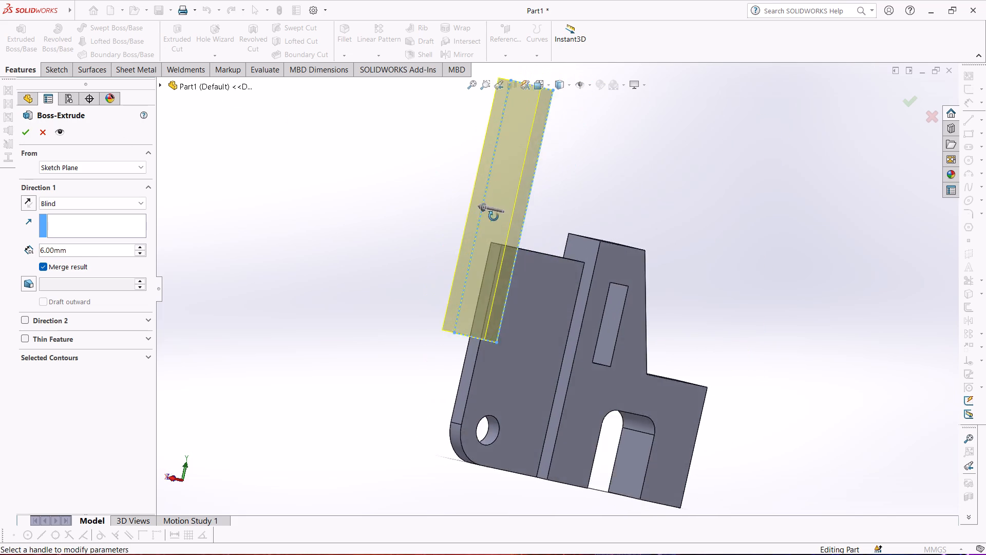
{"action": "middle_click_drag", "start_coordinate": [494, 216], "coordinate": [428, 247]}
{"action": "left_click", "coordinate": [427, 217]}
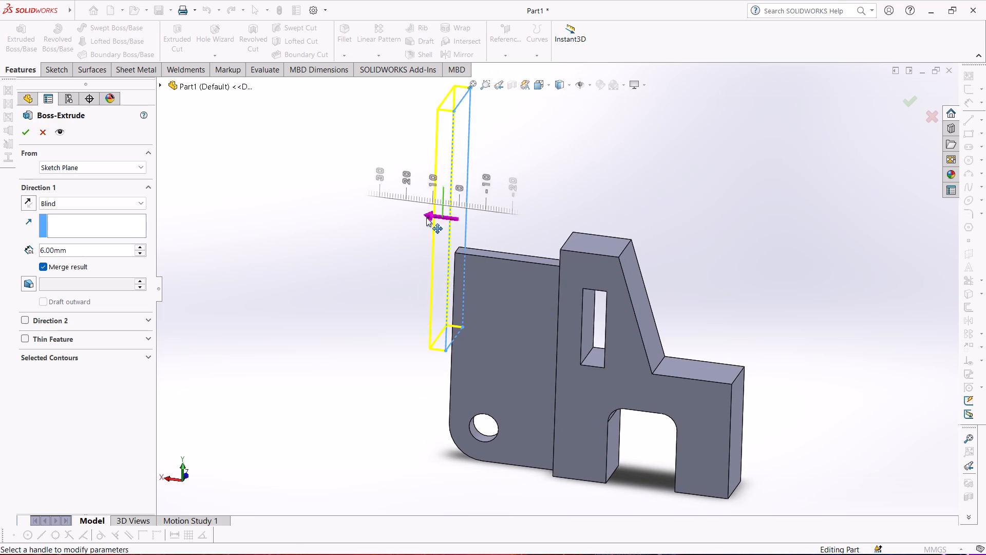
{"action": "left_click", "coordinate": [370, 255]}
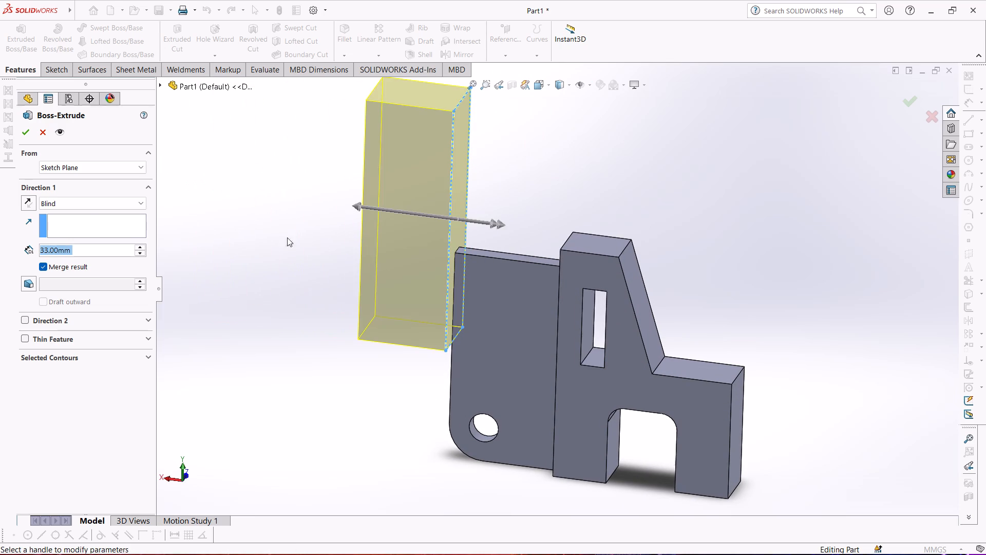
Reverse the extrusion toward the body and extrude the rectangle 9 mm, merged with the existing body.
{"action": "left_click", "coordinate": [26, 206]}
{"action": "left_click_drag", "start_coordinate": [72, 253], "coordinate": [18, 253]}
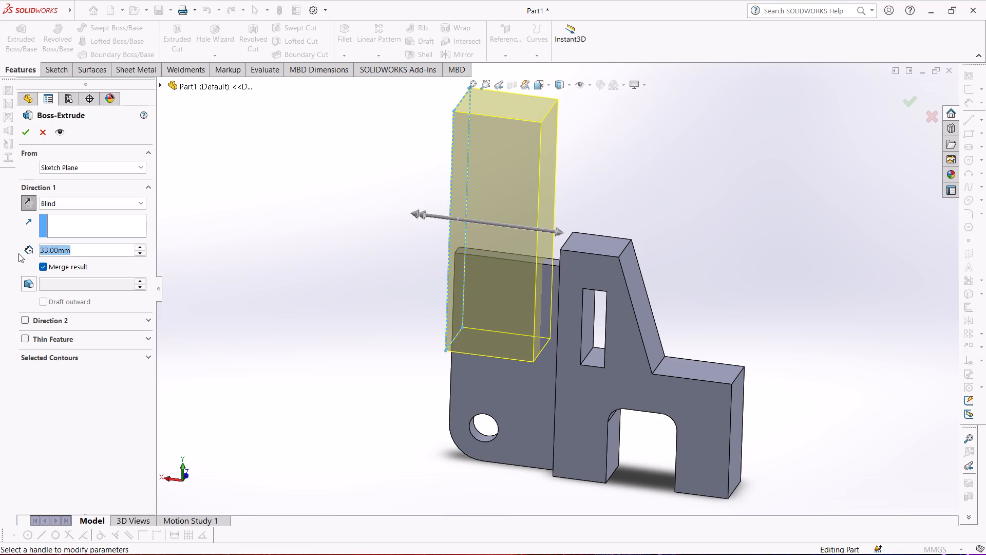
{"action": "key", "text": "9"}
{"action": "key", "text": "Return"}
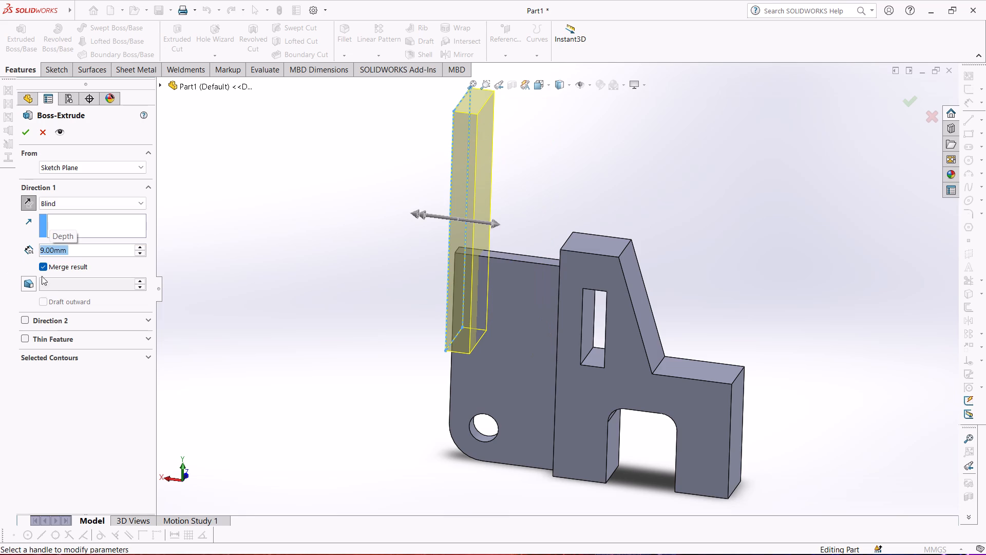
{"action": "middle_click_drag", "start_coordinate": [384, 273], "coordinate": [383, 254]}
{"action": "left_click", "coordinate": [20, 132]}
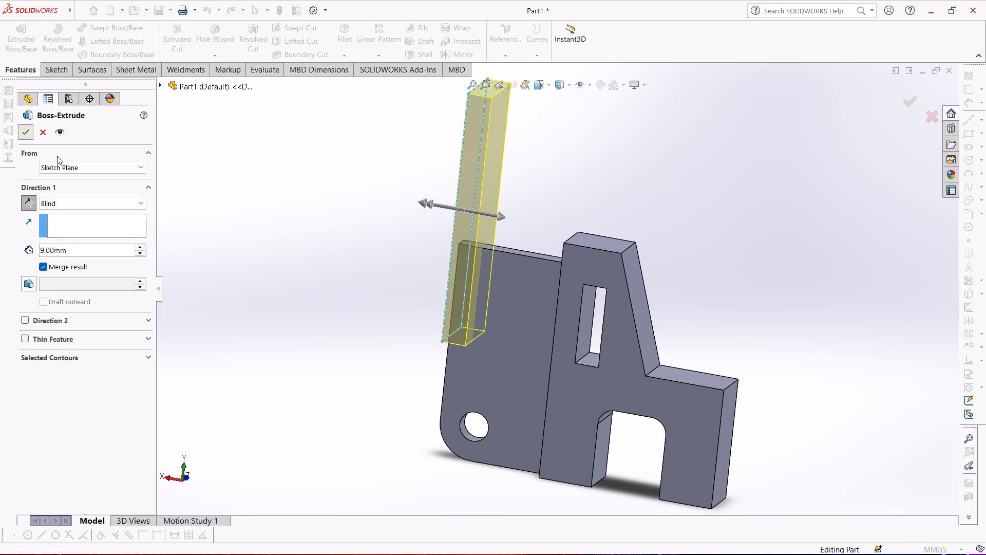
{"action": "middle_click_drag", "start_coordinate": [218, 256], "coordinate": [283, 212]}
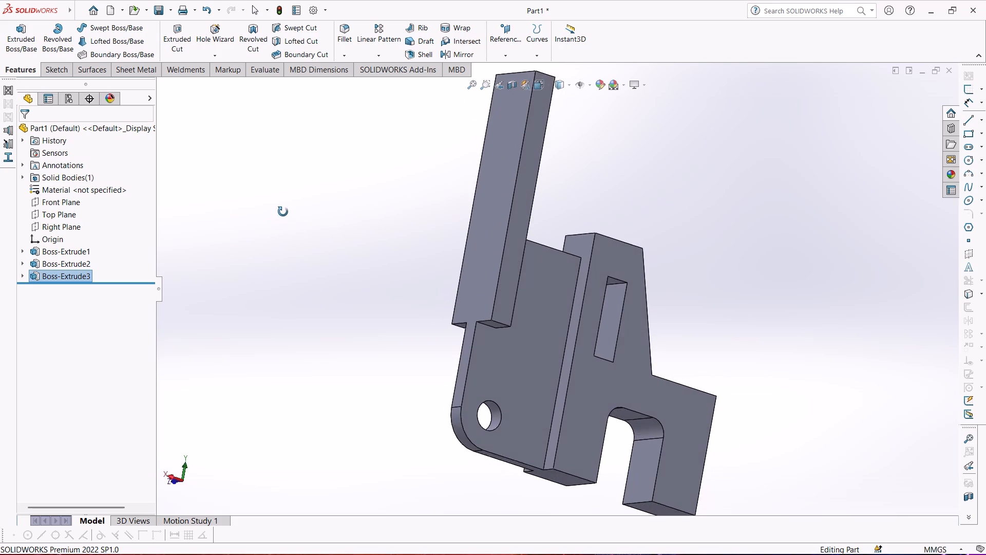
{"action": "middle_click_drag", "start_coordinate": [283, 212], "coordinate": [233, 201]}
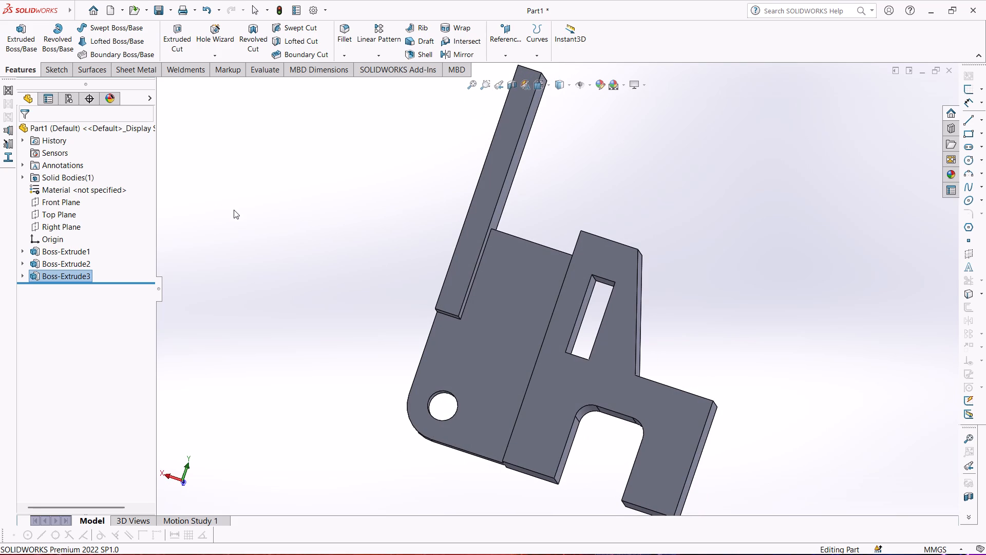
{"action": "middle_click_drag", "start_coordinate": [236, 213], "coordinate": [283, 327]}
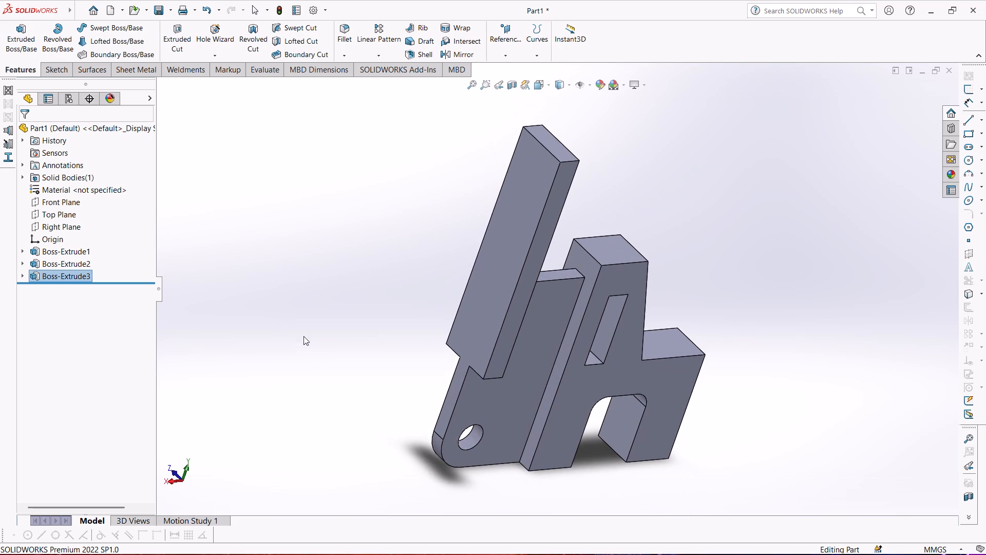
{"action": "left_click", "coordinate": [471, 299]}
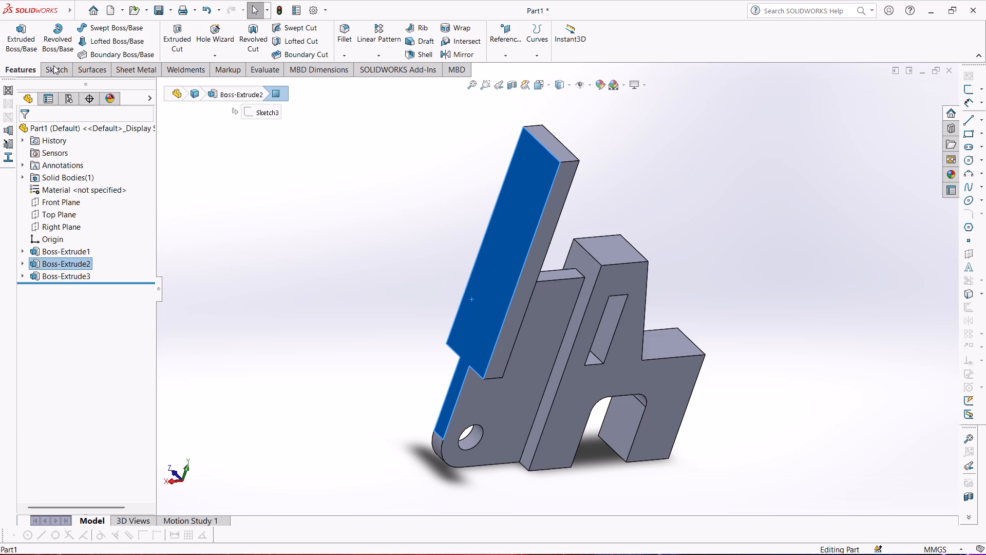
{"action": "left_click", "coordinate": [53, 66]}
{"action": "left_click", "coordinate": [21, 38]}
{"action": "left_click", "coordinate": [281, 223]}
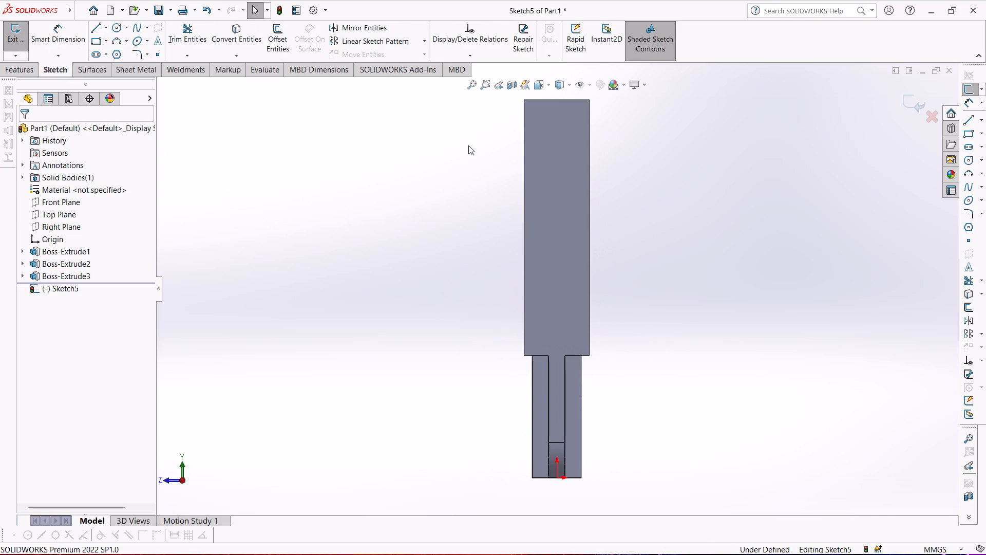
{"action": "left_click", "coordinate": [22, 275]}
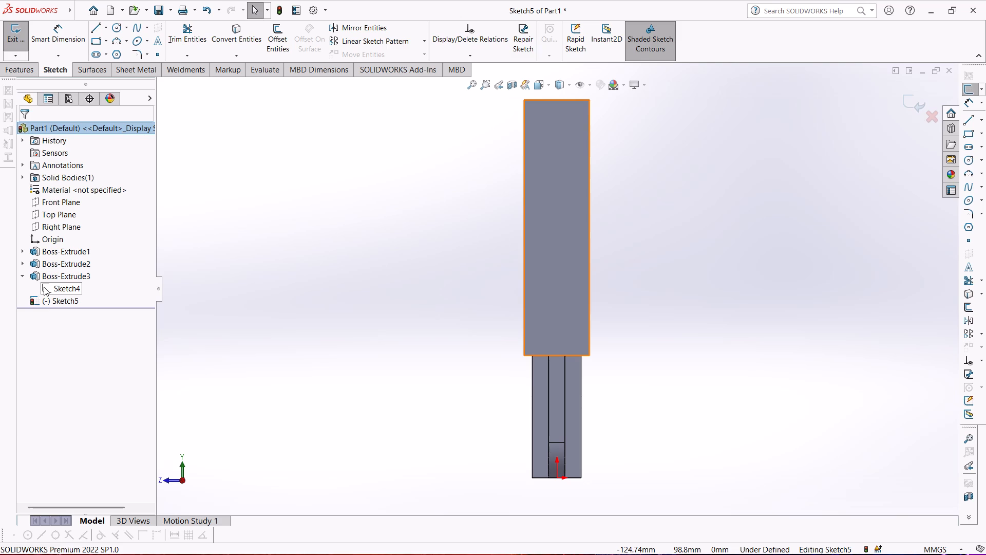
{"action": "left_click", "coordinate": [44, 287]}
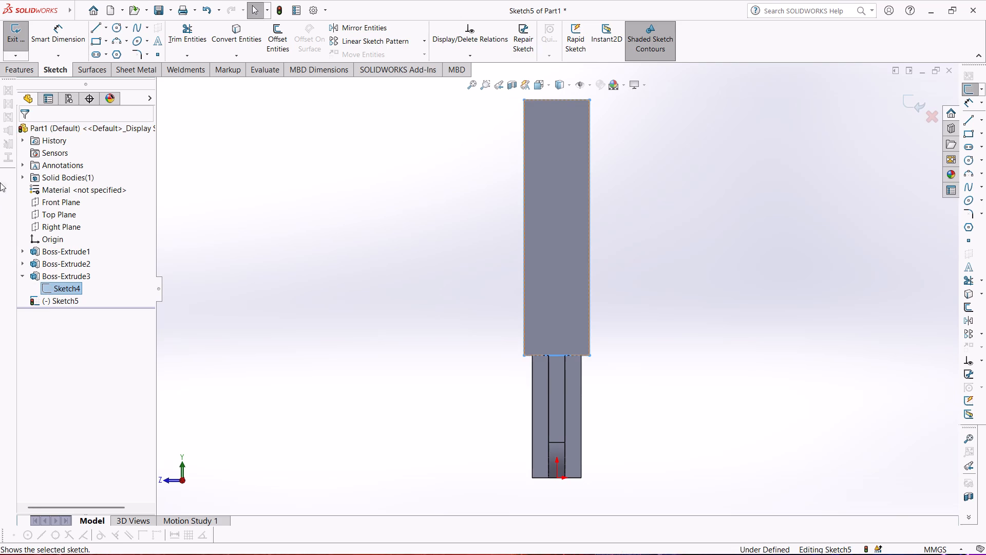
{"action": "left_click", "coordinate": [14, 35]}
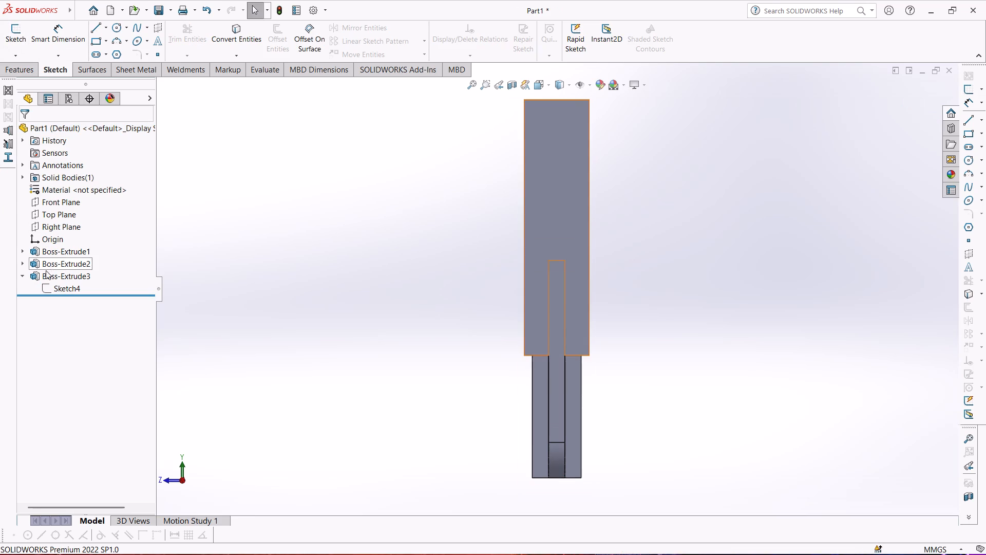
Reopen the upright plate's sketch and draw a circle of 12 mm radius centred on the midpoint of the rectangle's top edge.
{"action": "right_click", "coordinate": [55, 285]}
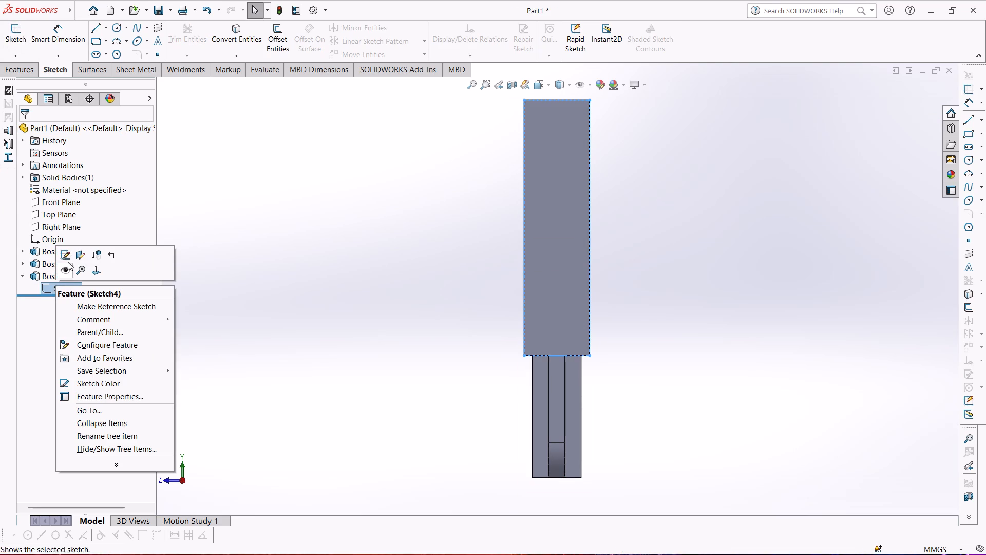
{"action": "left_click", "coordinate": [63, 252]}
{"action": "scroll", "coordinate": [547, 145], "scroll_direction": "up", "scroll_amount": 3}
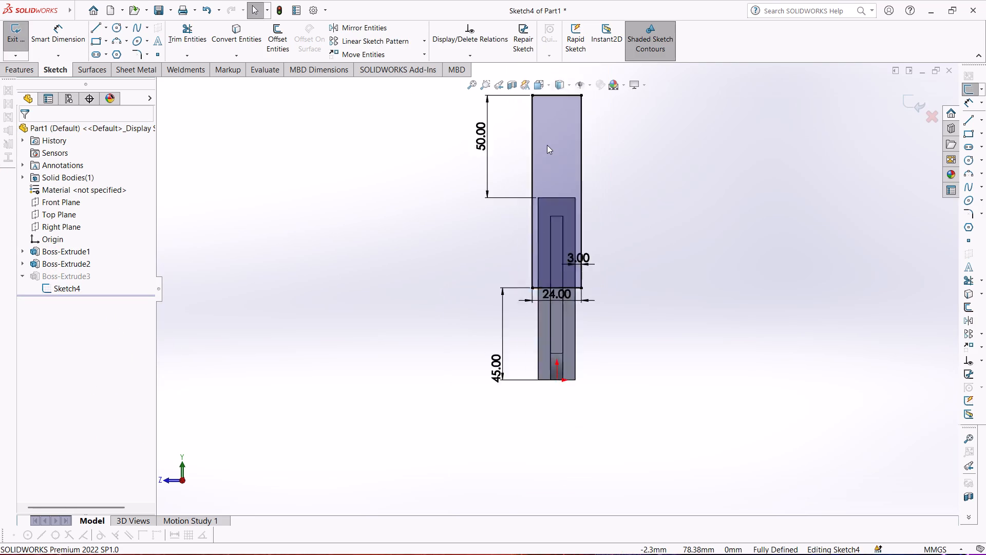
{"action": "scroll", "coordinate": [547, 145], "scroll_direction": "up", "scroll_amount": 2}
{"action": "scroll", "coordinate": [558, 120], "scroll_direction": "down", "scroll_amount": 8}
{"action": "scroll", "coordinate": [508, 254], "scroll_direction": "up", "scroll_amount": 2}
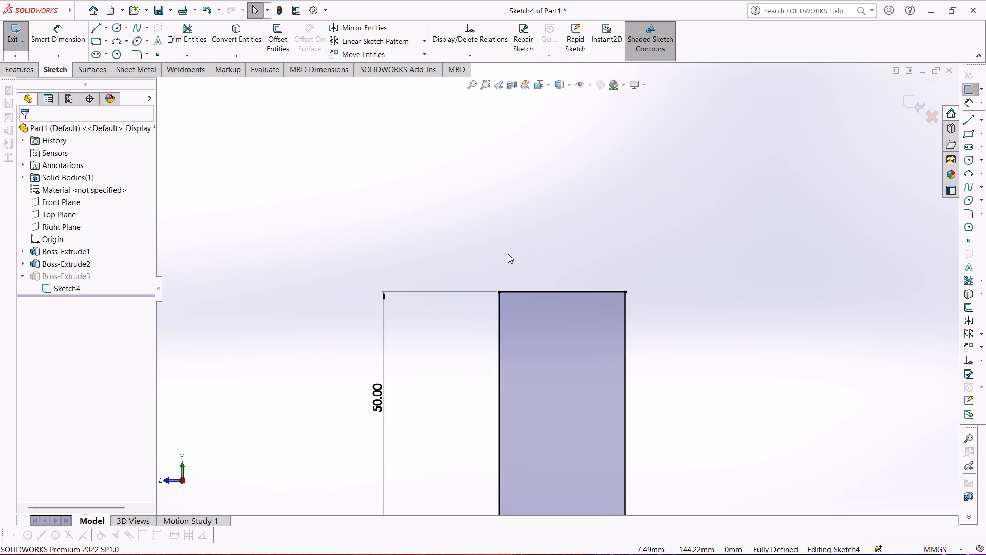
{"action": "scroll", "coordinate": [508, 253], "scroll_direction": "up", "scroll_amount": 1}
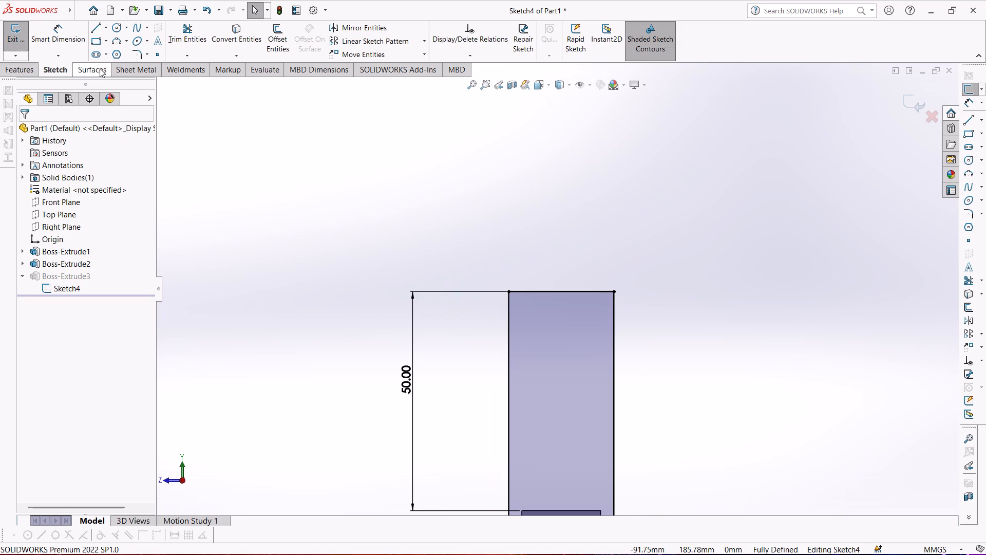
{"action": "left_click", "coordinate": [115, 27]}
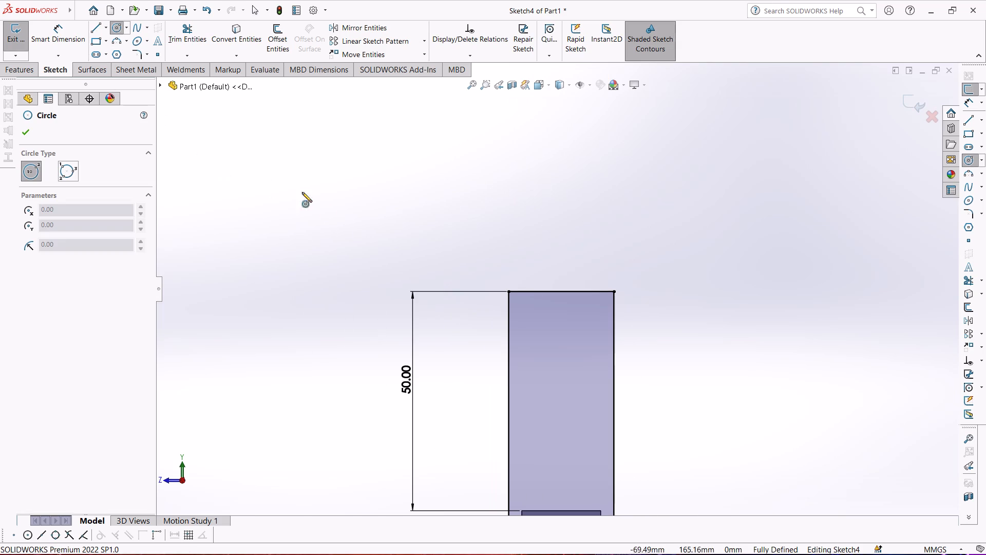
{"action": "left_click", "coordinate": [560, 291]}
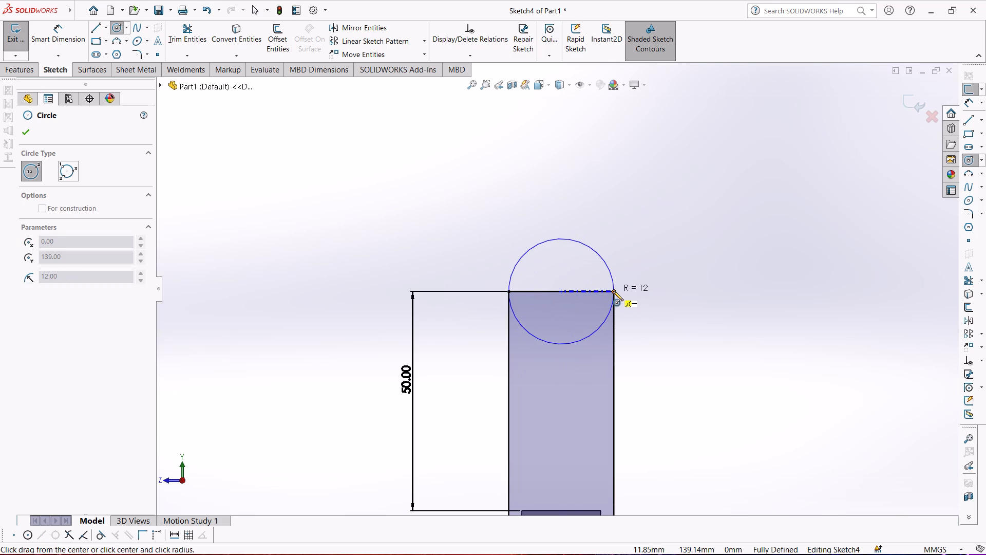
{"action": "left_click", "coordinate": [613, 291]}
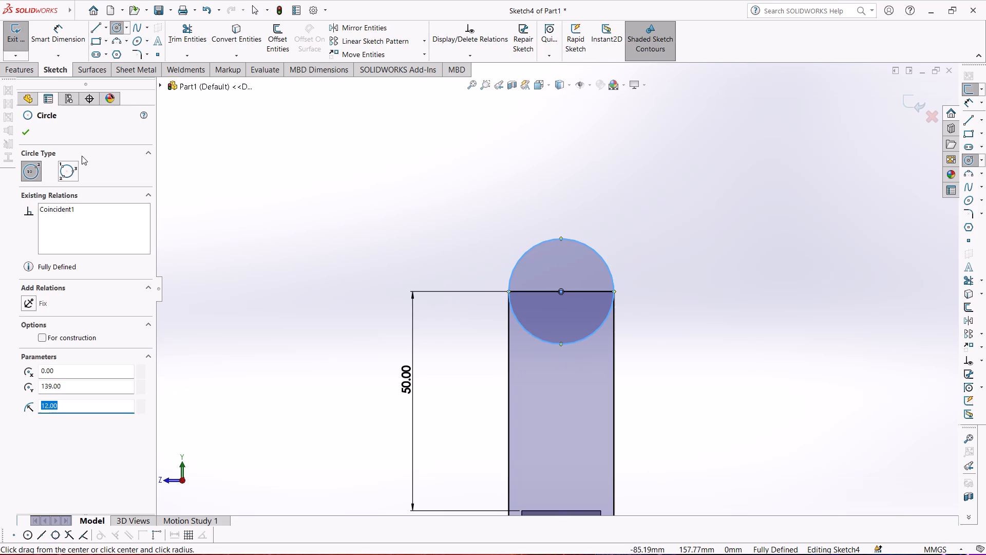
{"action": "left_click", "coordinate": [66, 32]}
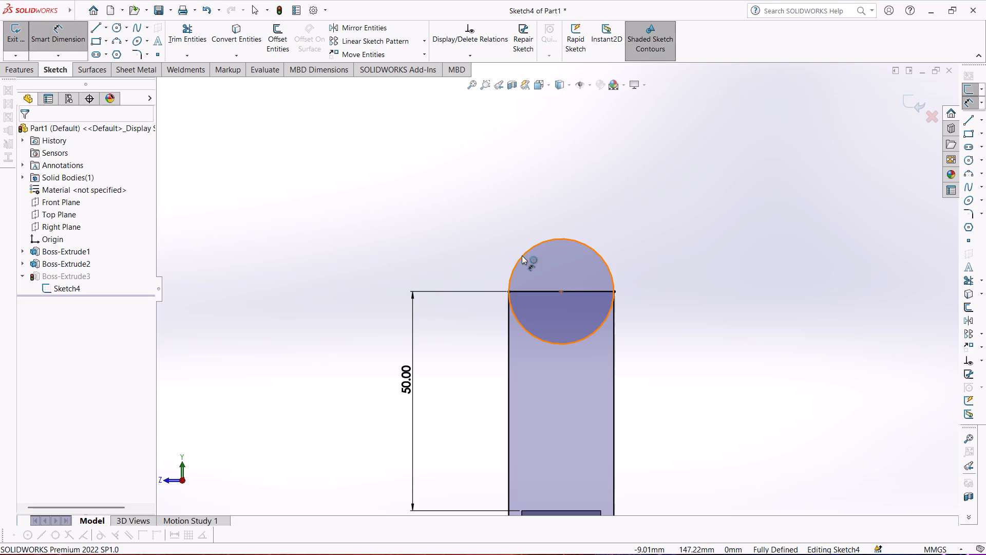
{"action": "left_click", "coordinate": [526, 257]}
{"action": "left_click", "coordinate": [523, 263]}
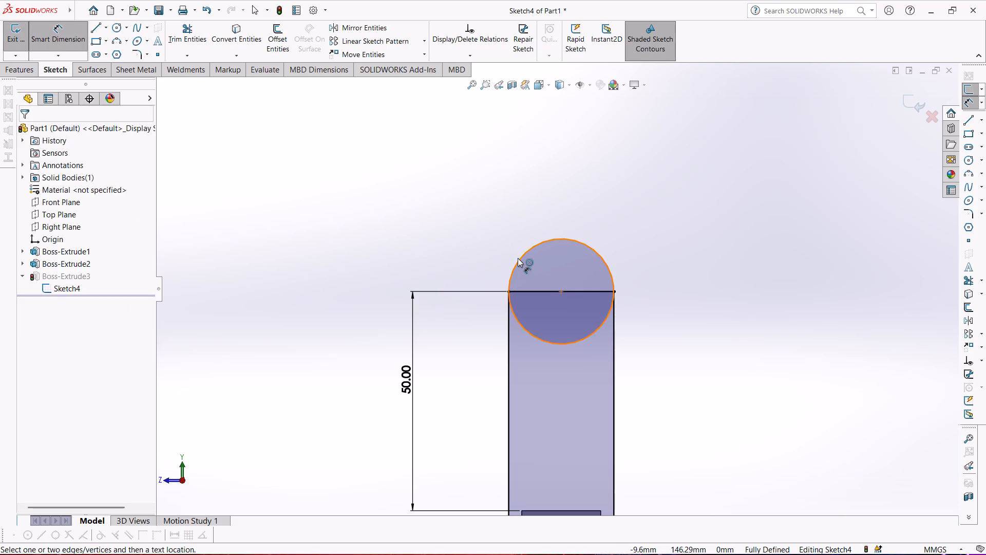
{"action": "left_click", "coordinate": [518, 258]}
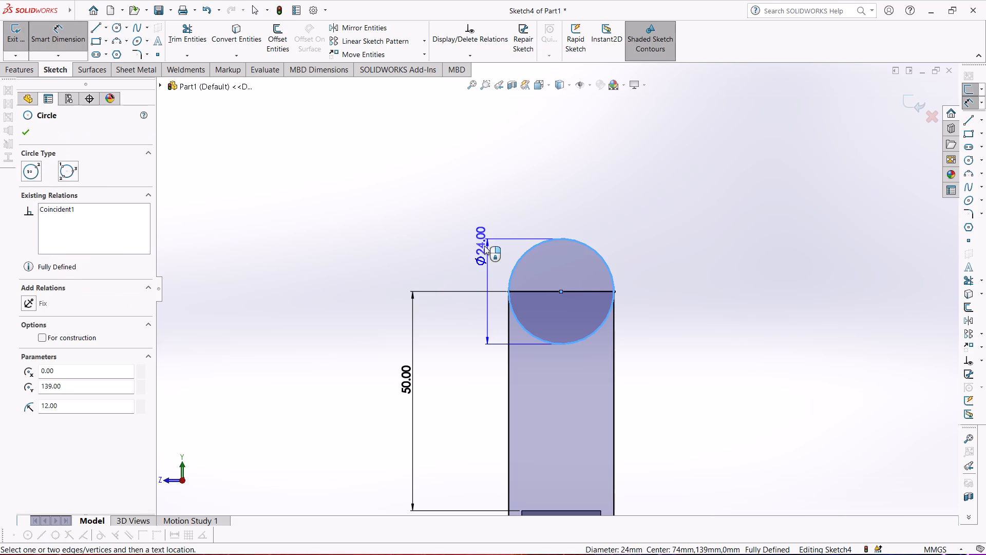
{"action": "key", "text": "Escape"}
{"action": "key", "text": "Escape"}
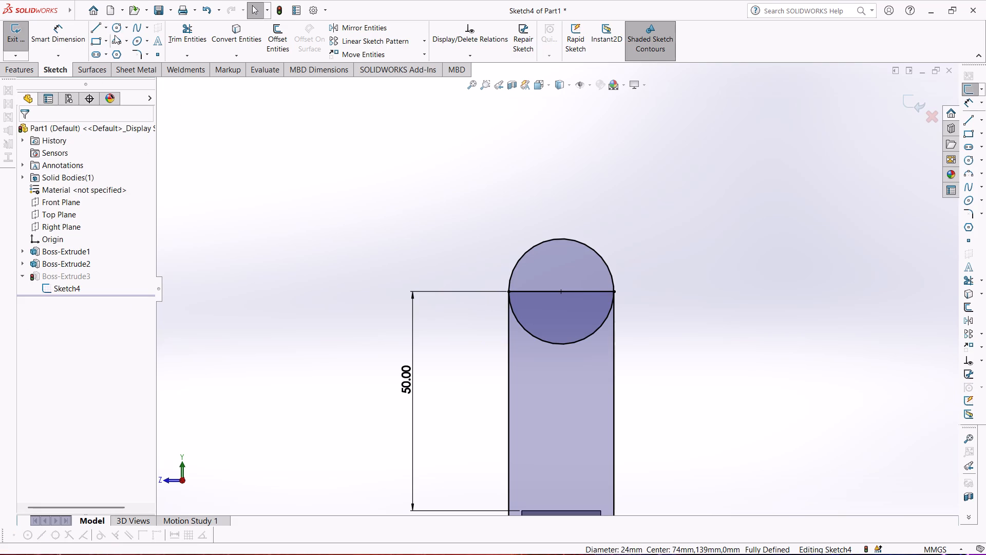
Trim away the circle's lower half and the rectangle's top edge, leaving a rounded outline for the upright plate.
{"action": "left_click", "coordinate": [182, 28]}
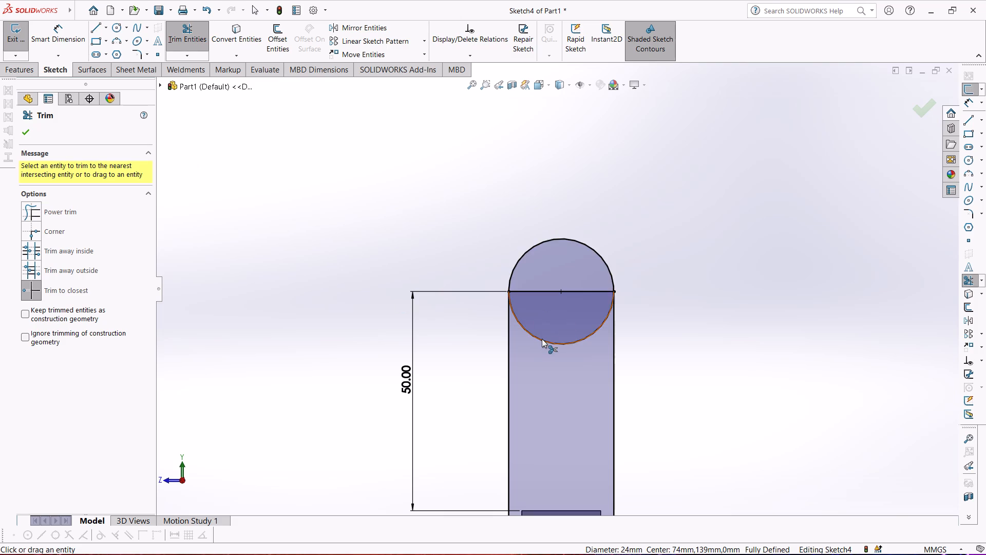
{"action": "left_click", "coordinate": [542, 339]}
{"action": "left_click", "coordinate": [546, 292]}
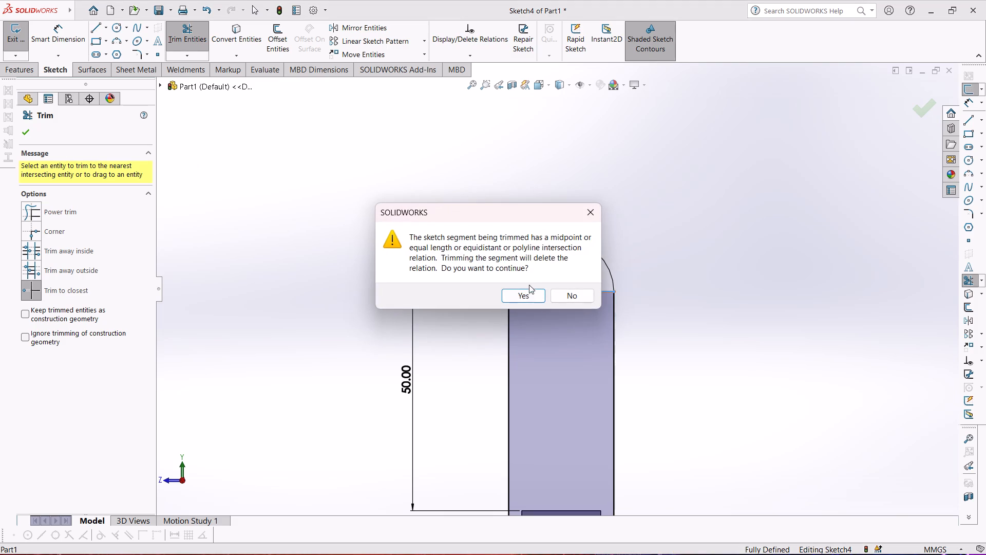
{"action": "left_click", "coordinate": [526, 296]}
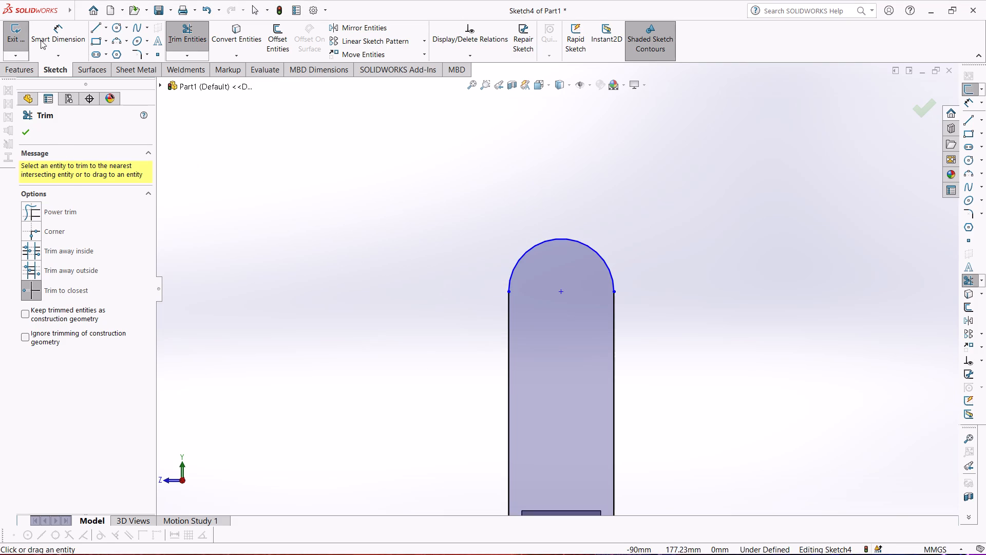
Dimension the top arc's radius at 12 mm.
{"action": "left_click", "coordinate": [47, 32]}
{"action": "left_click", "coordinate": [528, 248]}
{"action": "left_click", "coordinate": [432, 243]}
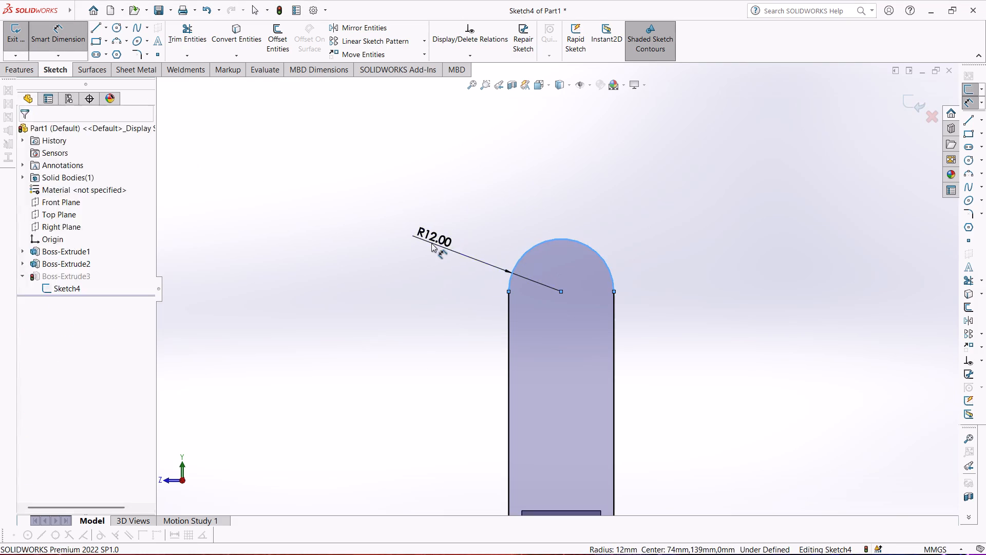
{"action": "left_click", "coordinate": [391, 222]}
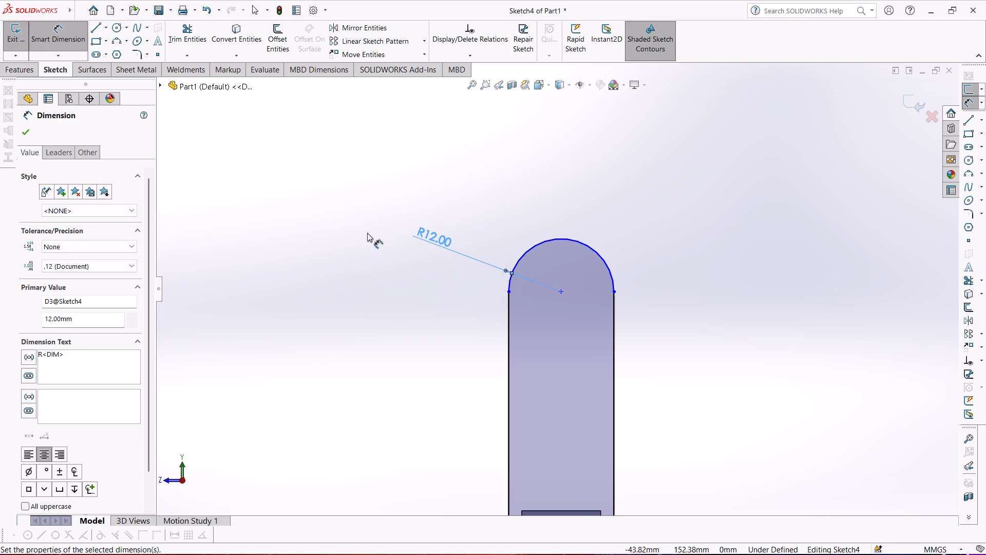
{"action": "left_click", "coordinate": [329, 230]}
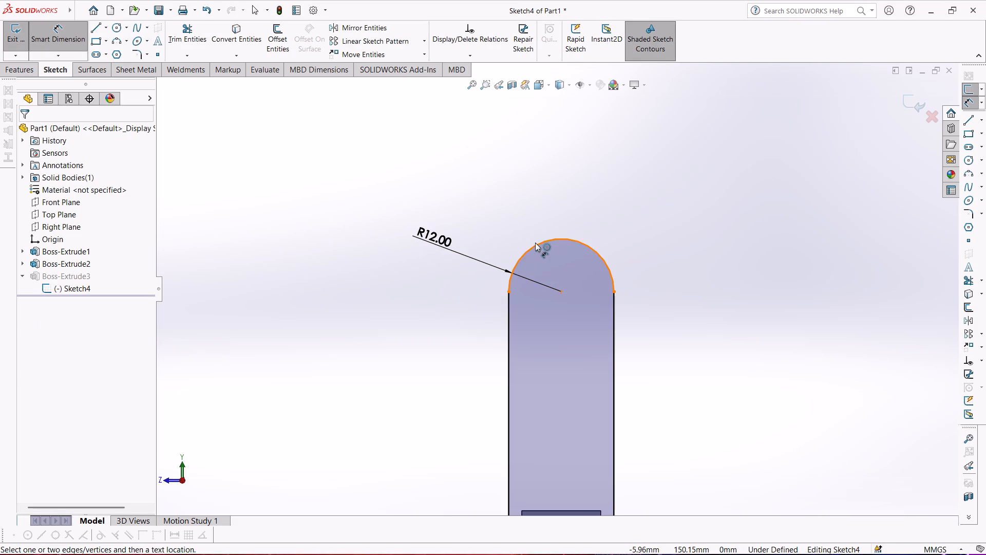
{"action": "left_click", "coordinate": [543, 243]}
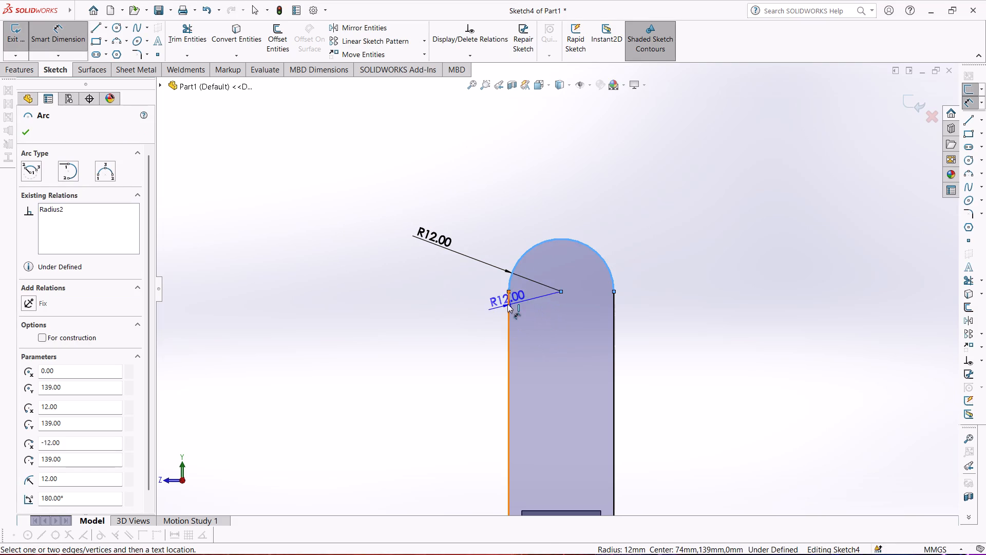
{"action": "key", "text": "Escape"}
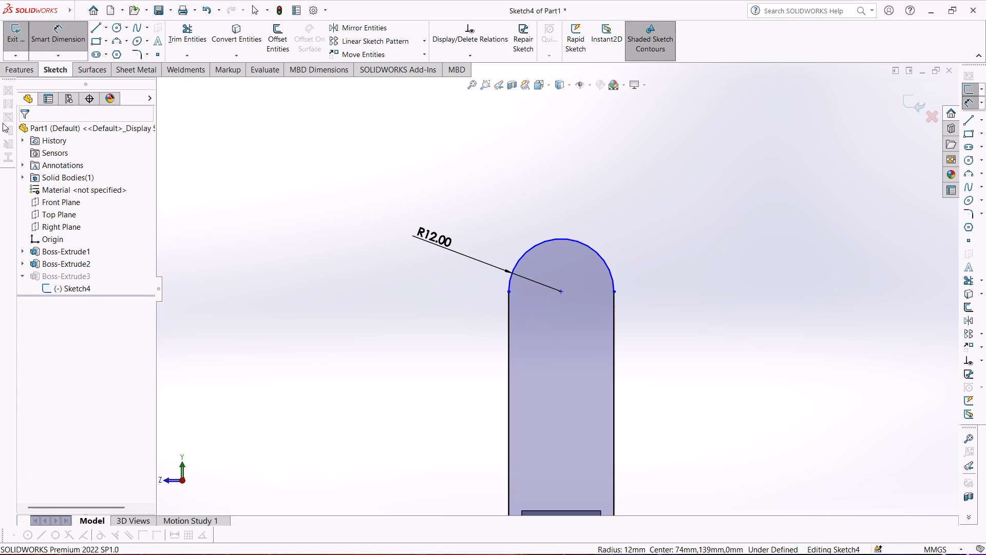
Dimension the arc's centre 50 mm above the flange's top edge and close the sketch to rebuild the plate.
{"action": "scroll", "coordinate": [535, 257], "scroll_direction": "up", "scroll_amount": 4}
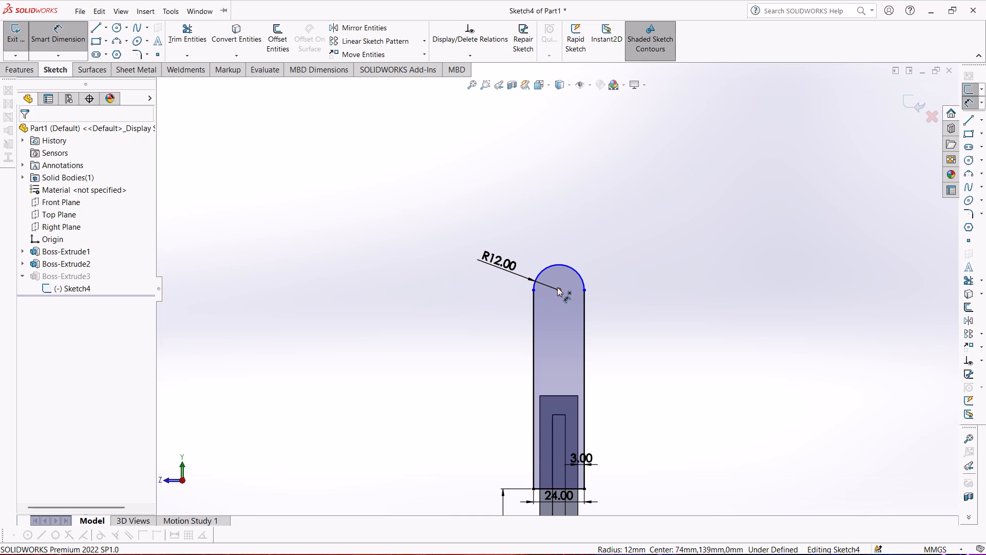
{"action": "left_click", "coordinate": [557, 287]}
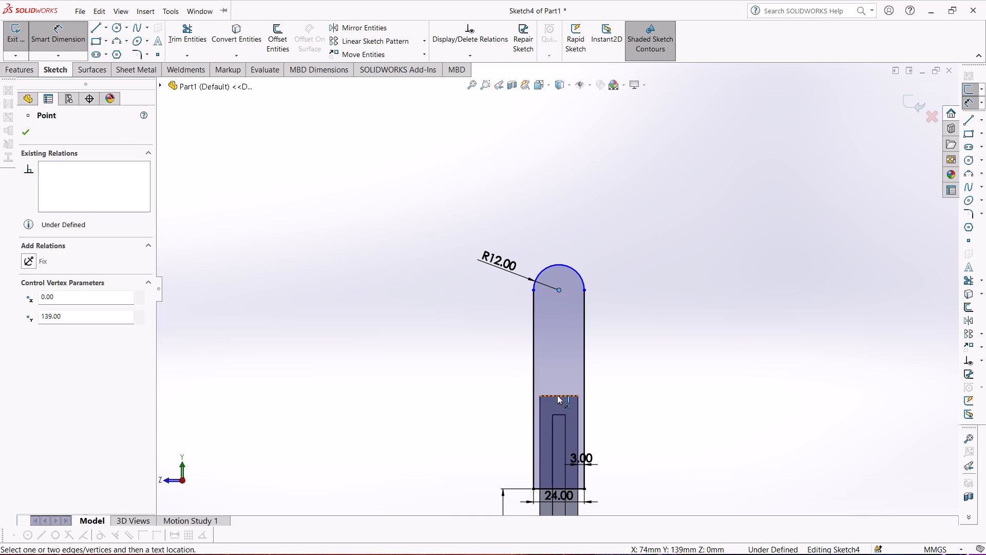
{"action": "left_click", "coordinate": [557, 395]}
{"action": "left_click", "coordinate": [442, 369]}
{"action": "left_click", "coordinate": [404, 352]}
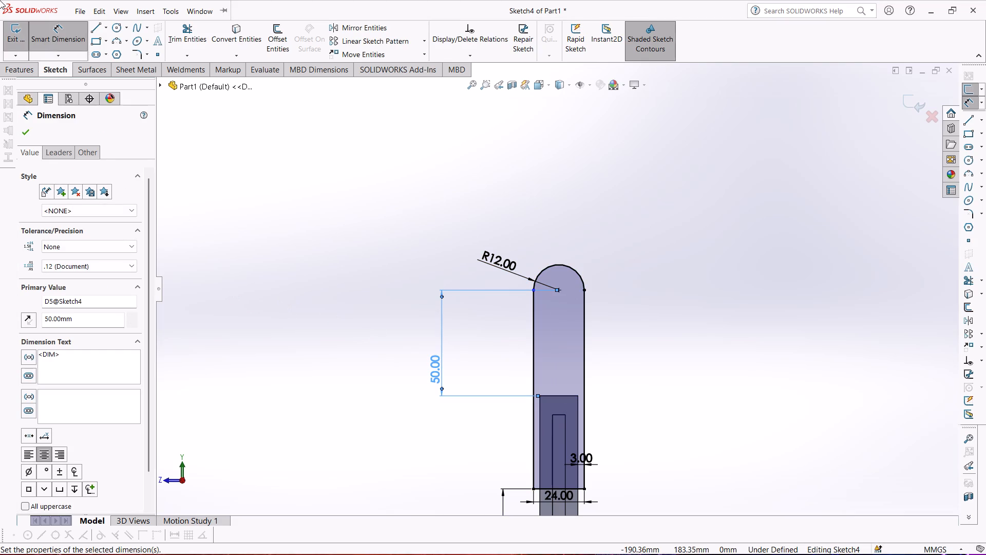
{"action": "left_click", "coordinate": [9, 29]}
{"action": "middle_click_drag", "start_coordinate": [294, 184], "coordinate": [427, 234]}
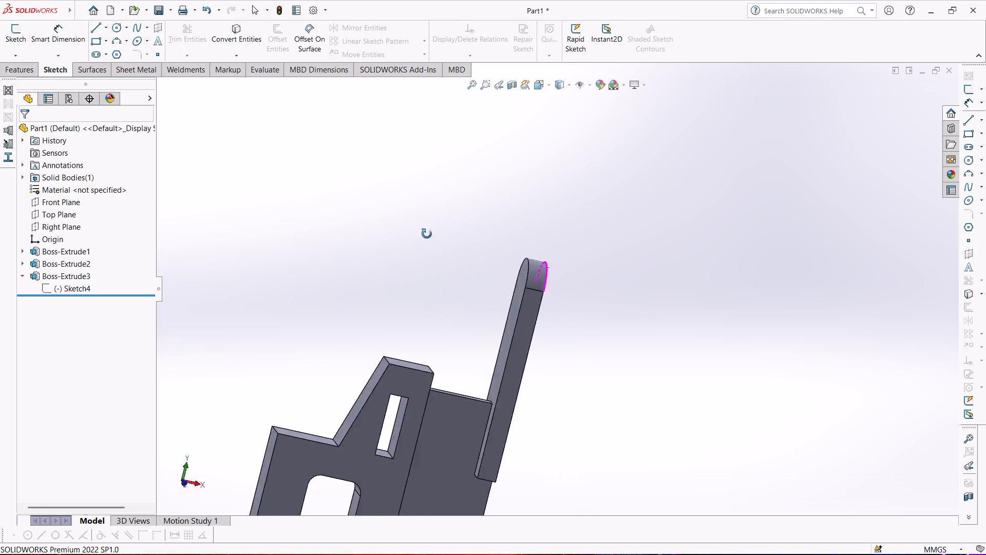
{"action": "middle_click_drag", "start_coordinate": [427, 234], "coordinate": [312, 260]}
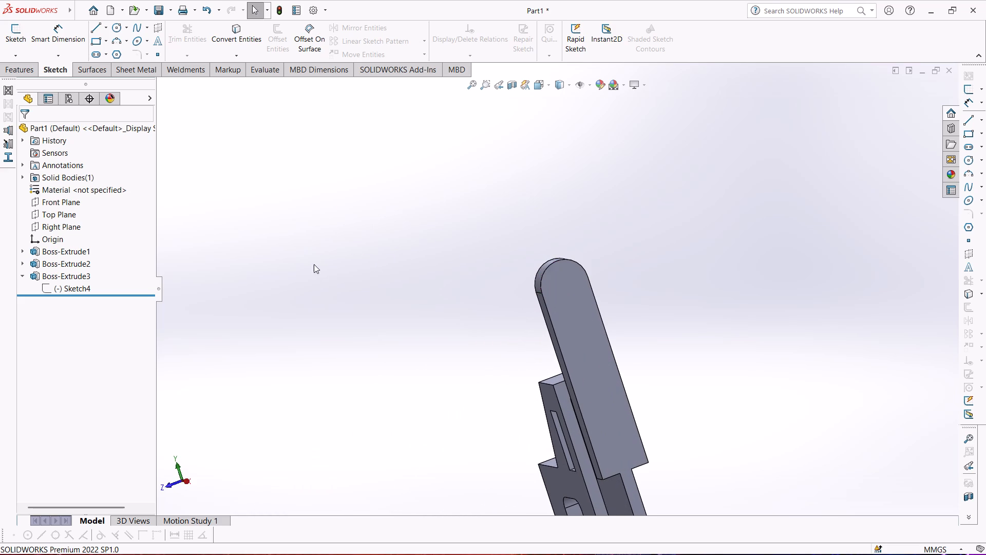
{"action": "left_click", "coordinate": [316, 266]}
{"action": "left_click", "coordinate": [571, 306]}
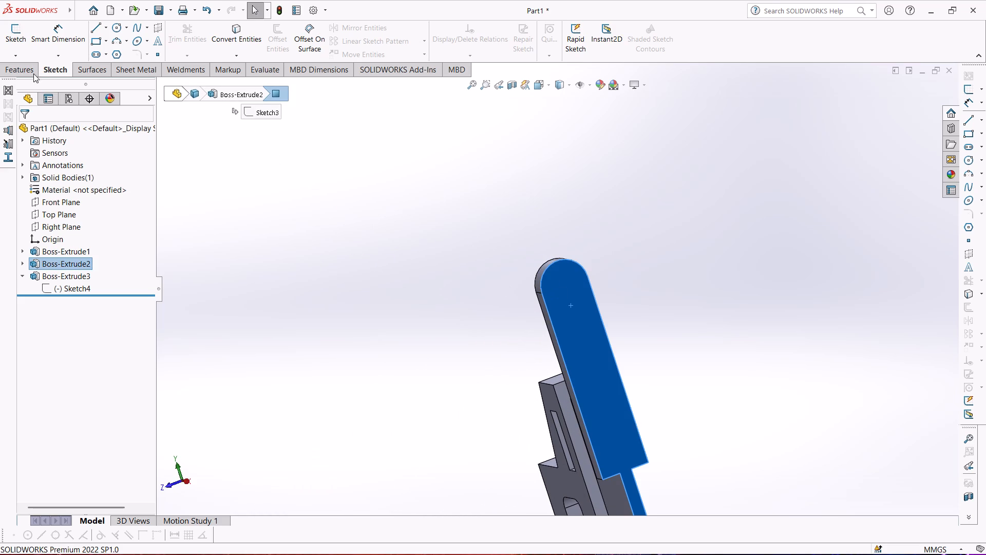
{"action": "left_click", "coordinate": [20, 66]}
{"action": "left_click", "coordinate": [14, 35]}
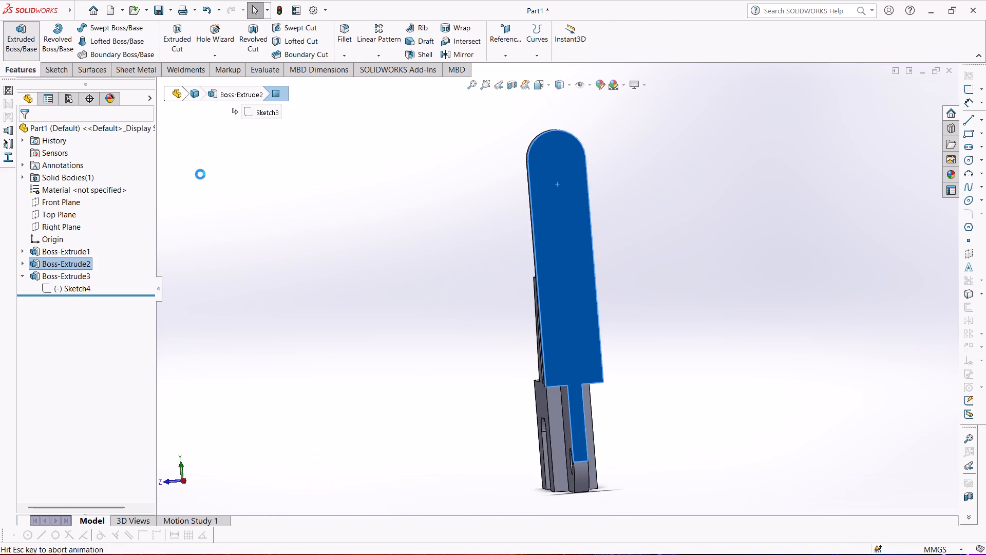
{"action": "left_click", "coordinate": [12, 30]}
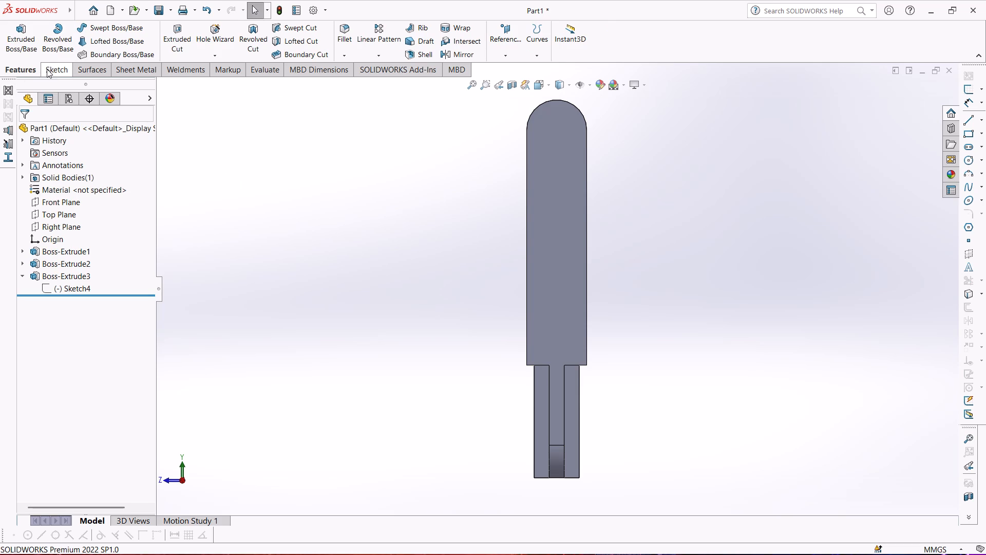
On the upright plate's outer face, sketch two concentric circles of about 5.2 mm and 7.8 mm radius, centred on the rounded top's centre.
{"action": "left_click", "coordinate": [50, 67]}
{"action": "left_click", "coordinate": [4, 27]}
{"action": "left_click", "coordinate": [512, 177]}
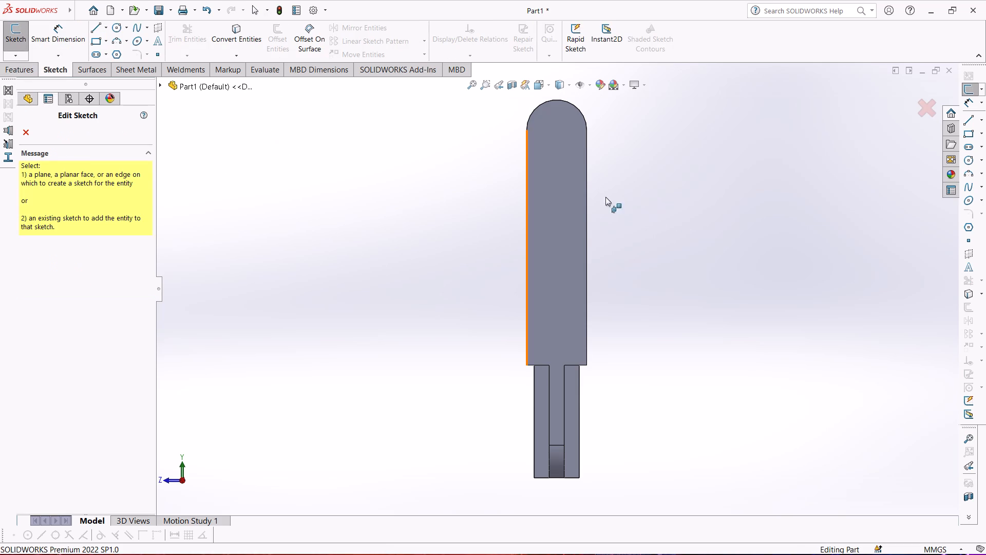
{"action": "left_click", "coordinate": [567, 169]}
{"action": "left_click", "coordinate": [559, 188]}
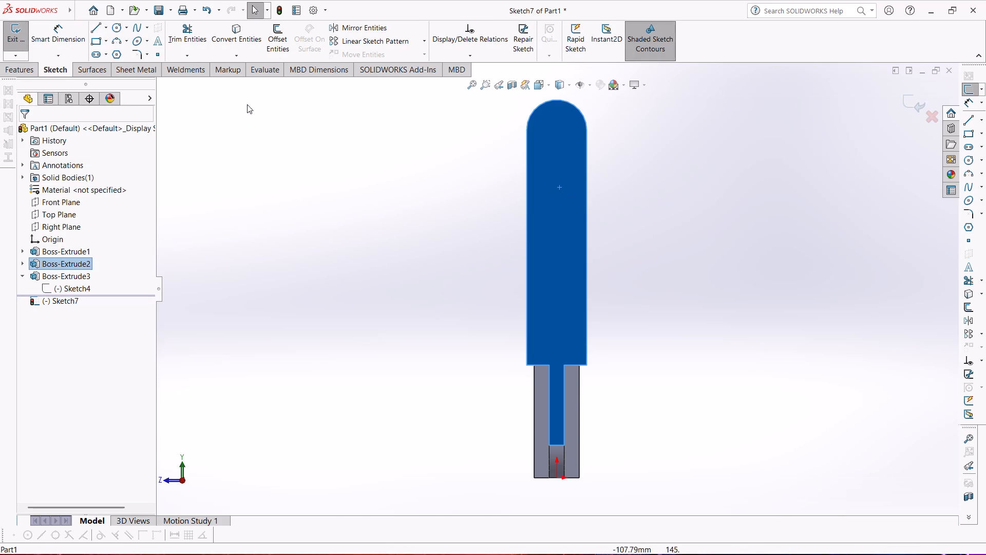
{"action": "left_click", "coordinate": [387, 232]}
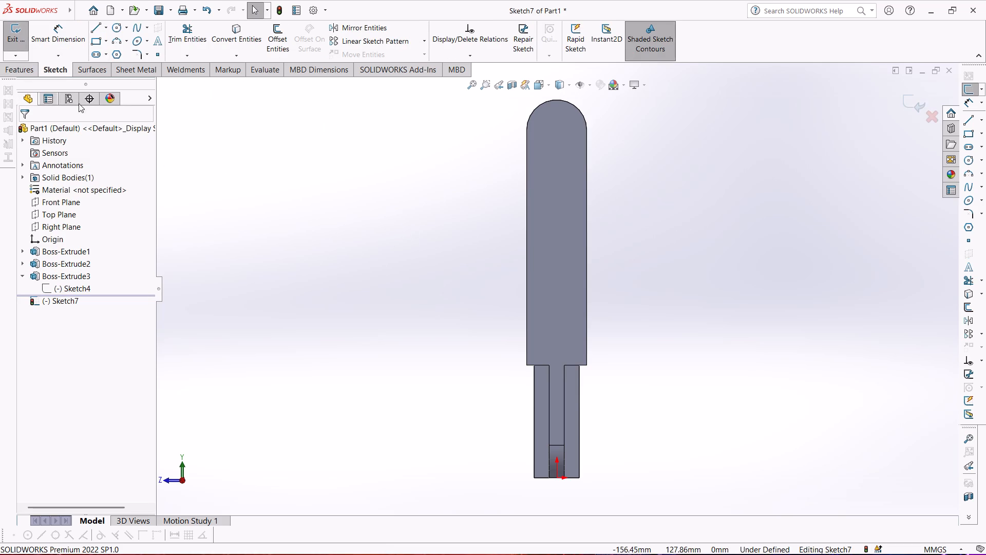
{"action": "scroll", "coordinate": [574, 97], "scroll_direction": "down", "scroll_amount": 3}
{"action": "scroll", "coordinate": [508, 129], "scroll_direction": "down", "scroll_amount": 1}
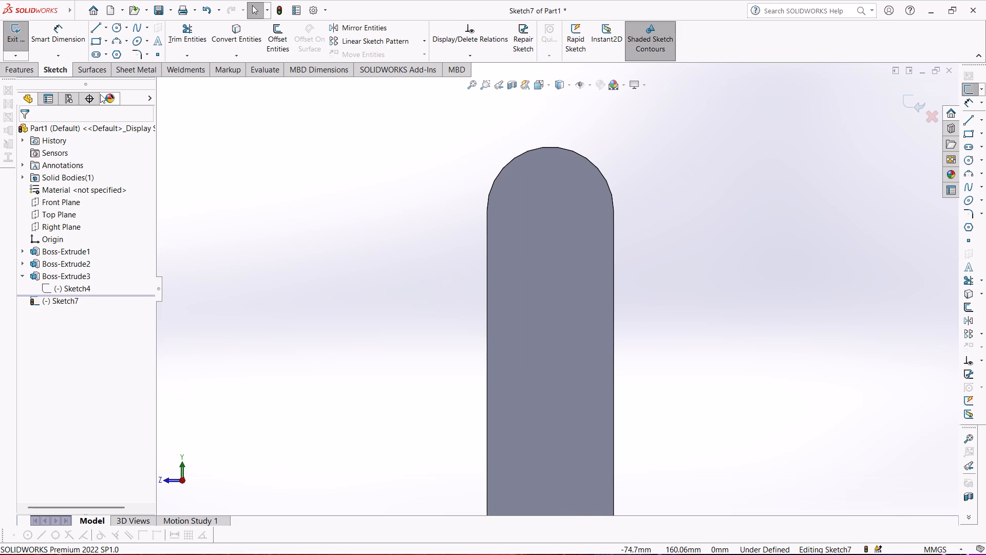
{"action": "left_click", "coordinate": [114, 26]}
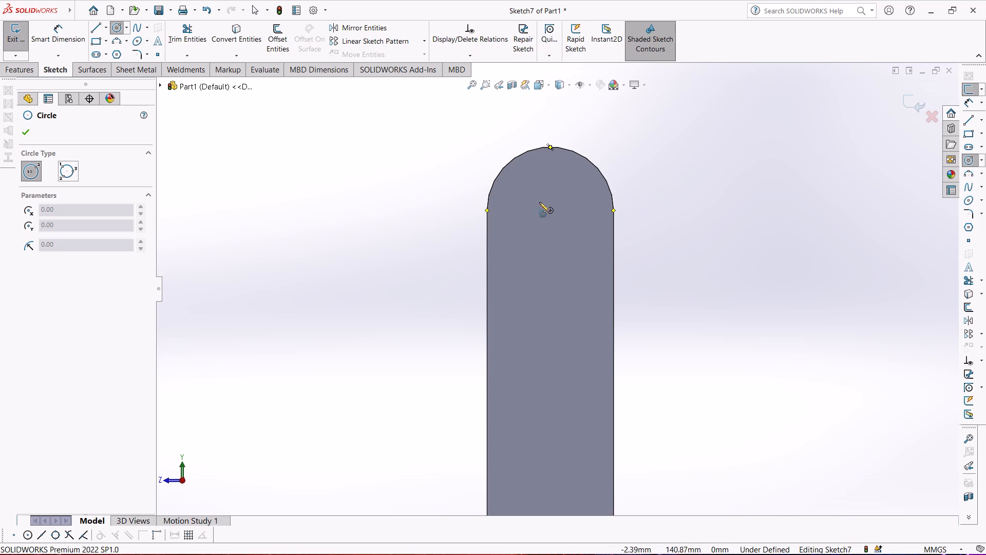
{"action": "left_click", "coordinate": [548, 209]}
{"action": "left_click", "coordinate": [573, 226]}
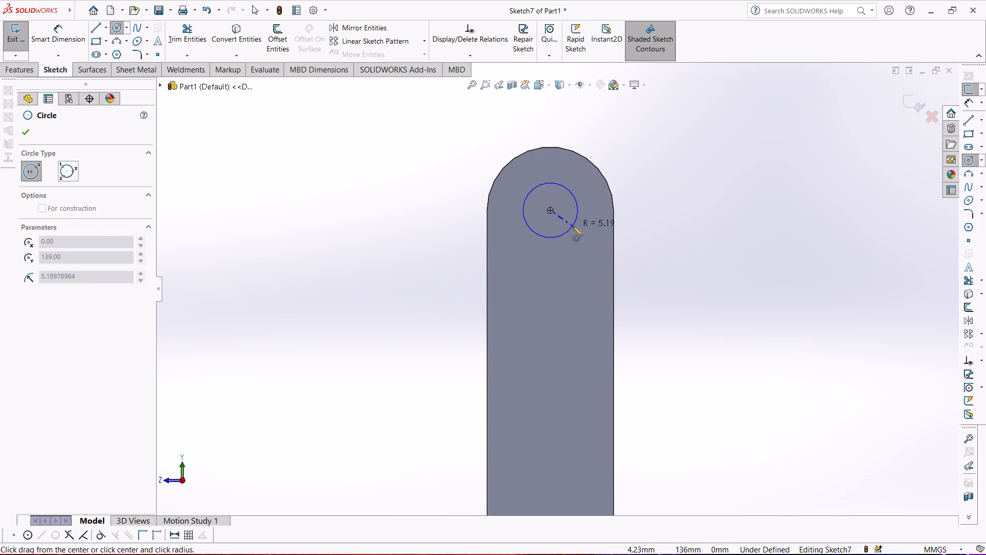
{"action": "left_click", "coordinate": [549, 209]}
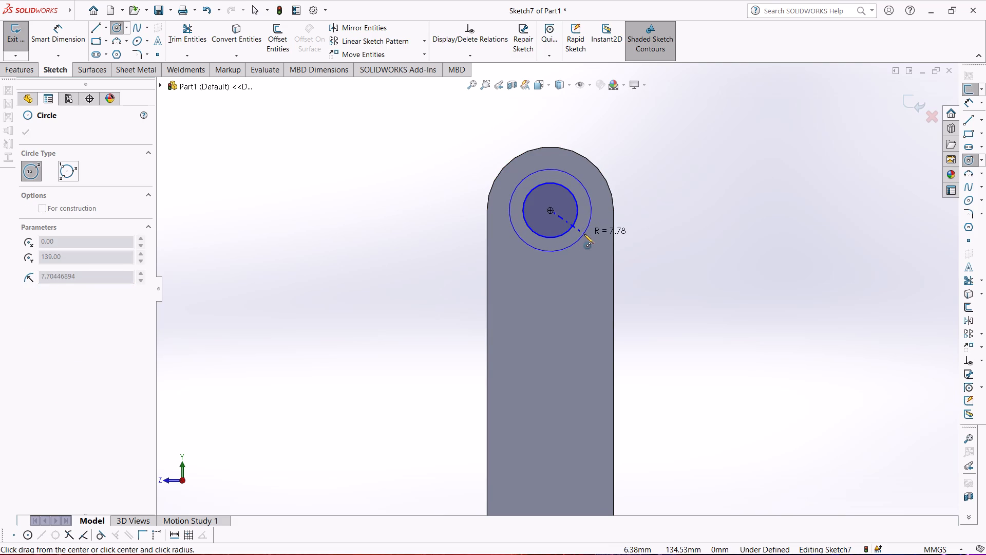
{"action": "left_click", "coordinate": [584, 234]}
Dimension the outer circle's diameter at 20 mm.
{"action": "left_click", "coordinate": [30, 23]}
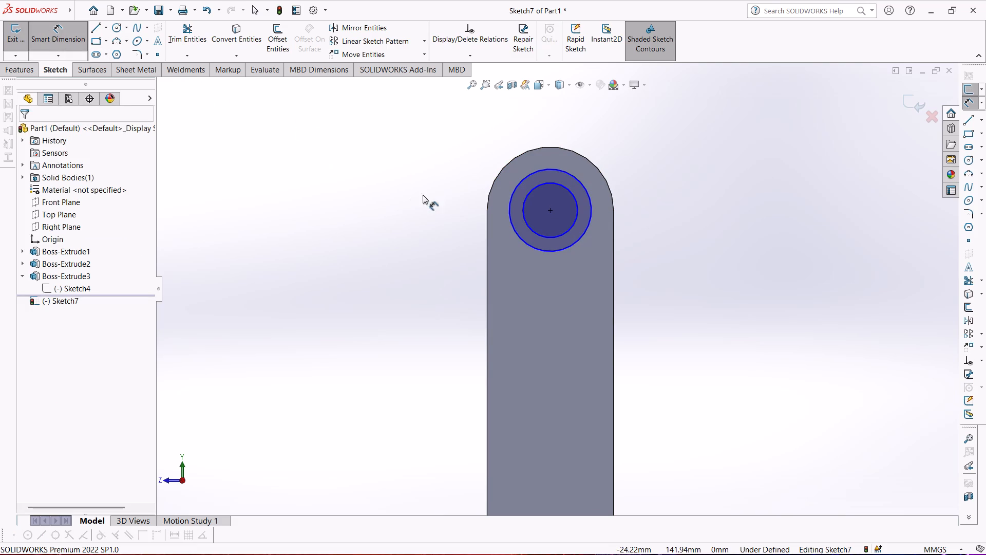
{"action": "left_click", "coordinate": [514, 222]}
{"action": "left_click", "coordinate": [406, 207]}
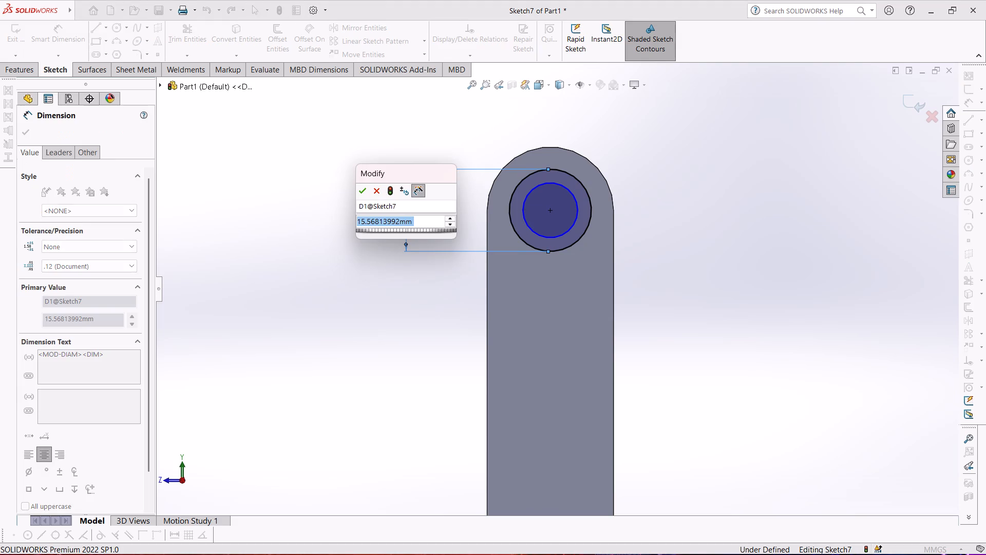
{"action": "key", "text": "1"}
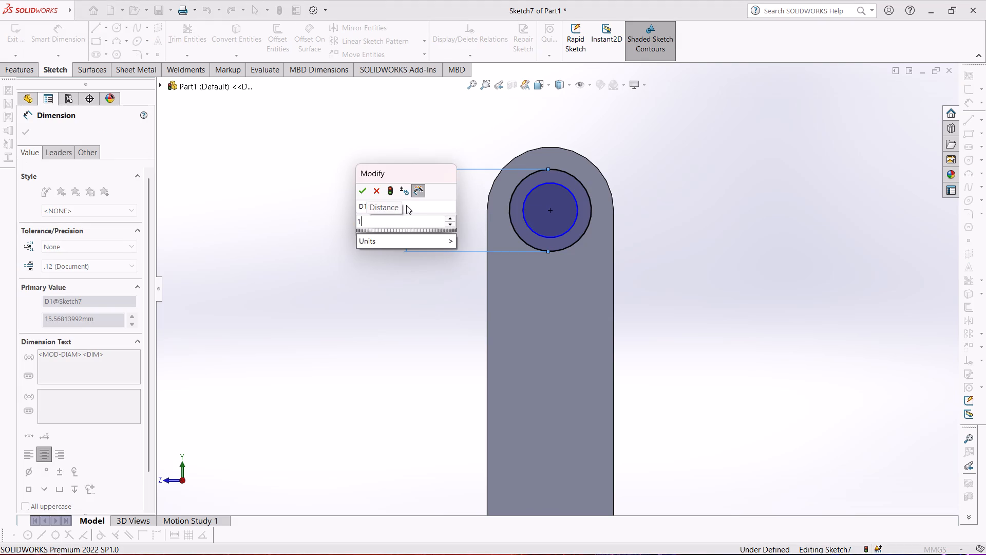
{"action": "key", "text": "BackSpace"}
{"action": "type", "text": "20"}
{"action": "key", "text": "Return"}
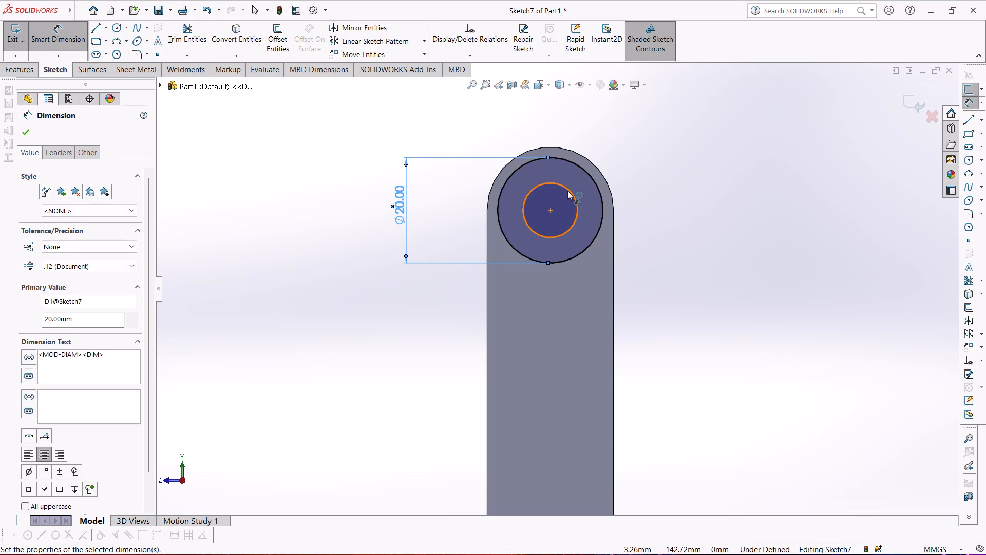
Dimension the inner circle's diameter at 10 mm.
{"action": "left_click", "coordinate": [567, 191]}
{"action": "left_click", "coordinate": [699, 218]}
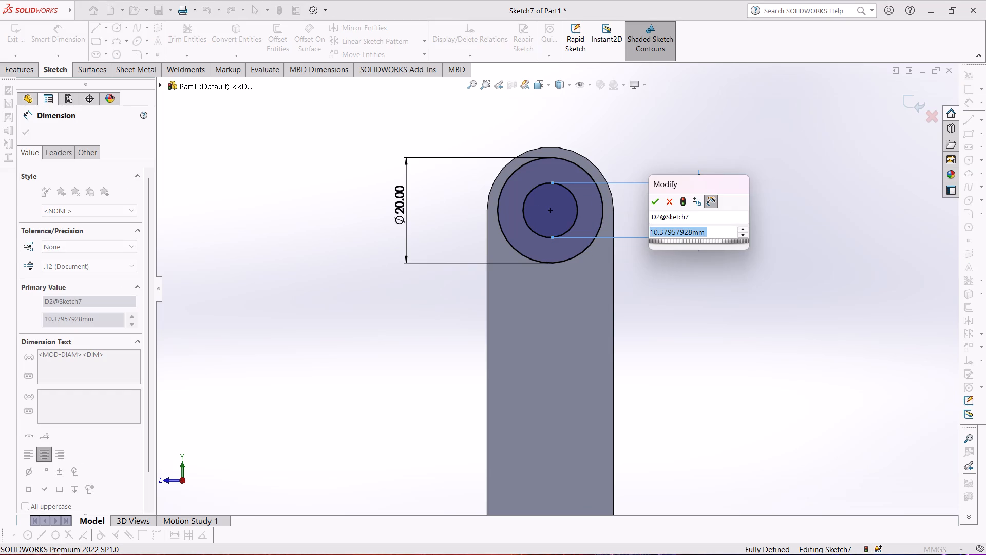
{"action": "type", "text": "10"}
{"action": "key", "text": "Return"}
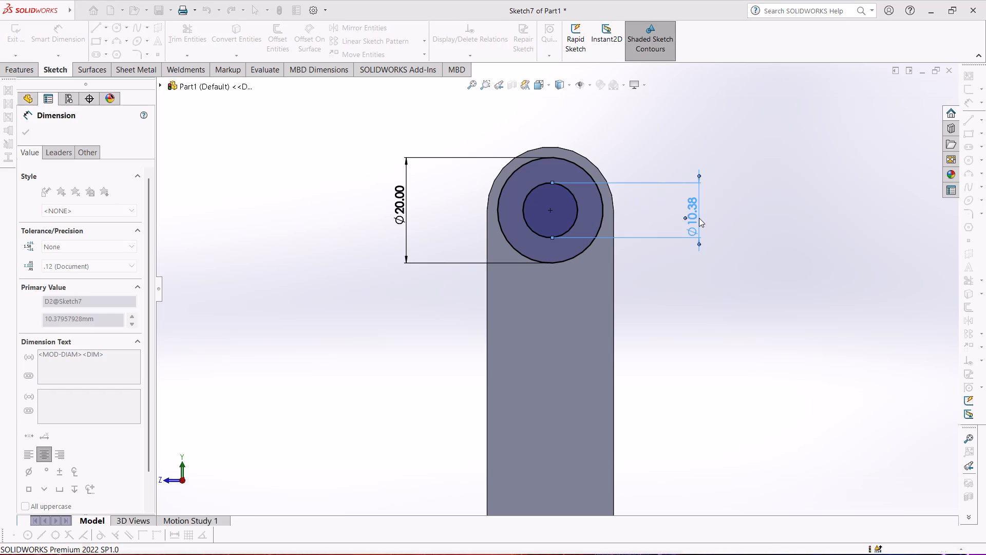
{"action": "left_click", "coordinate": [262, 138]}
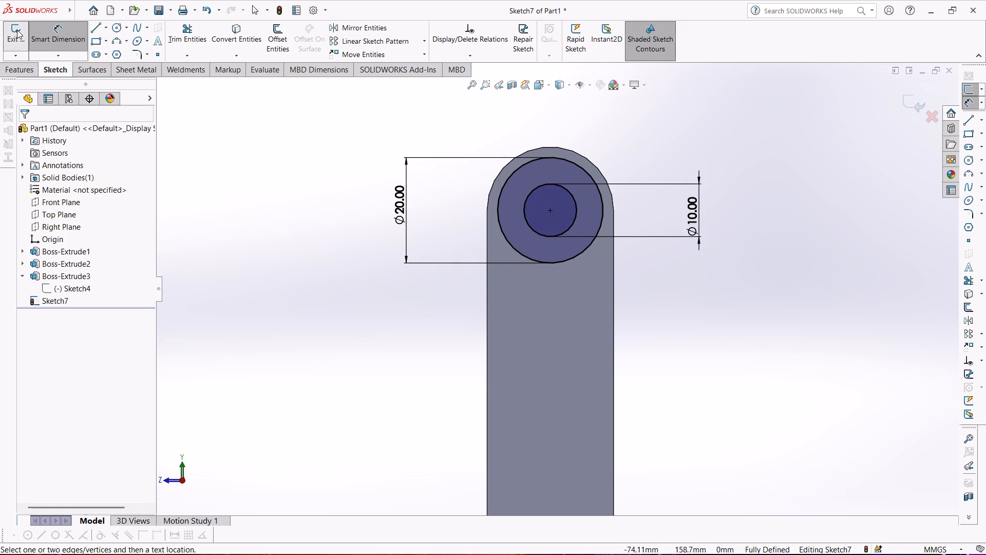
Close the sketch and extrude the ring between the circles 31.5 mm outward from the plate as a Blind boss, merged with the body.
{"action": "left_click", "coordinate": [17, 30]}
{"action": "left_click", "coordinate": [10, 68]}
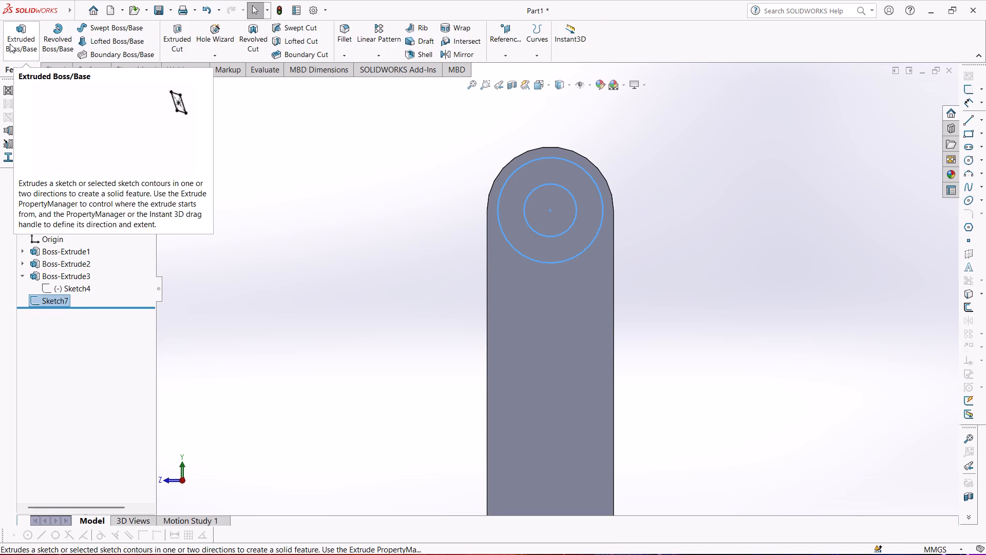
{"action": "left_click", "coordinate": [10, 43]}
{"action": "middle_click_drag", "start_coordinate": [296, 208], "coordinate": [404, 217]}
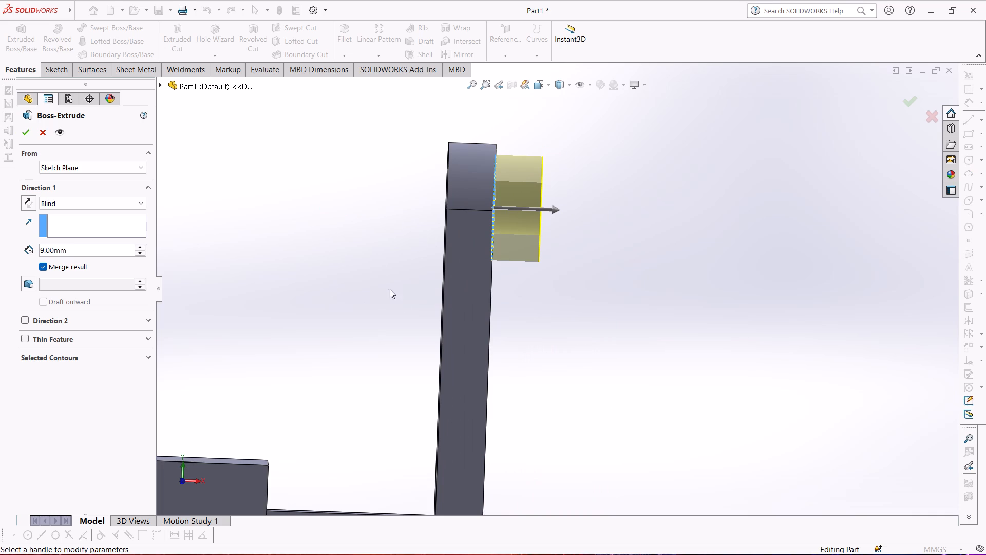
{"action": "left_click_drag", "start_coordinate": [99, 250], "coordinate": [50, 252]}
{"action": "type", "text": "31.5"}
{"action": "key", "text": "Return"}
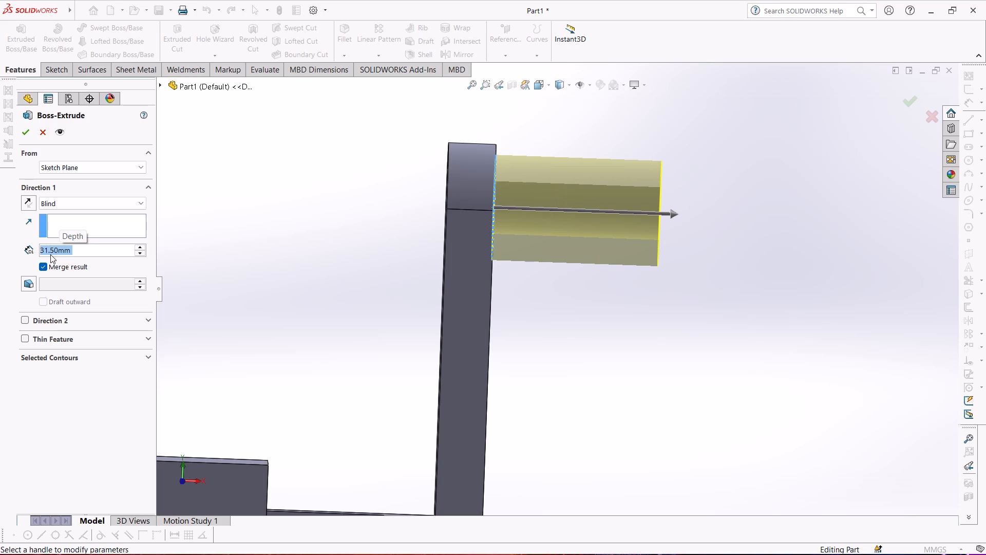
{"action": "key", "text": "Return"}
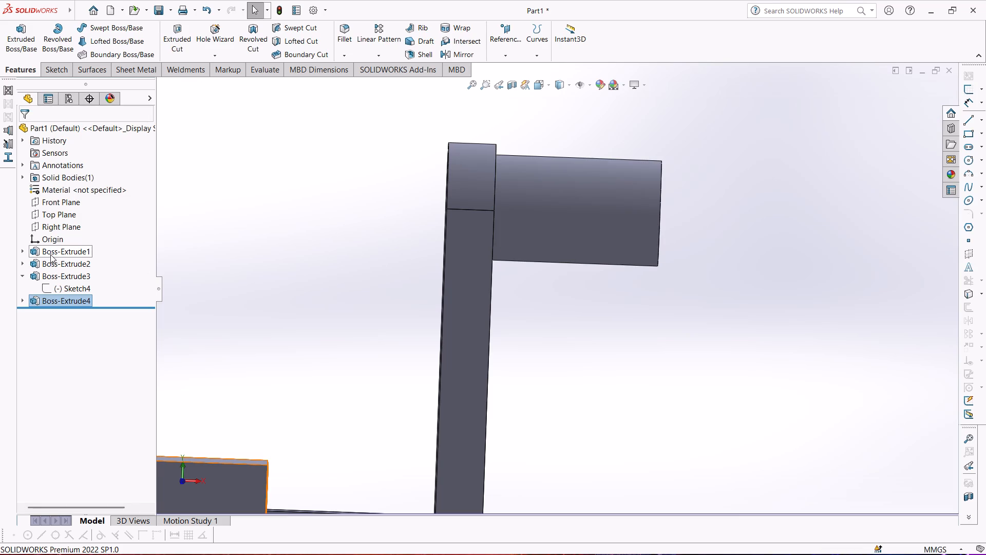
Examine the hollow boss and the upright plate from several sides.
{"action": "middle_click_drag", "start_coordinate": [446, 263], "coordinate": [348, 274]}
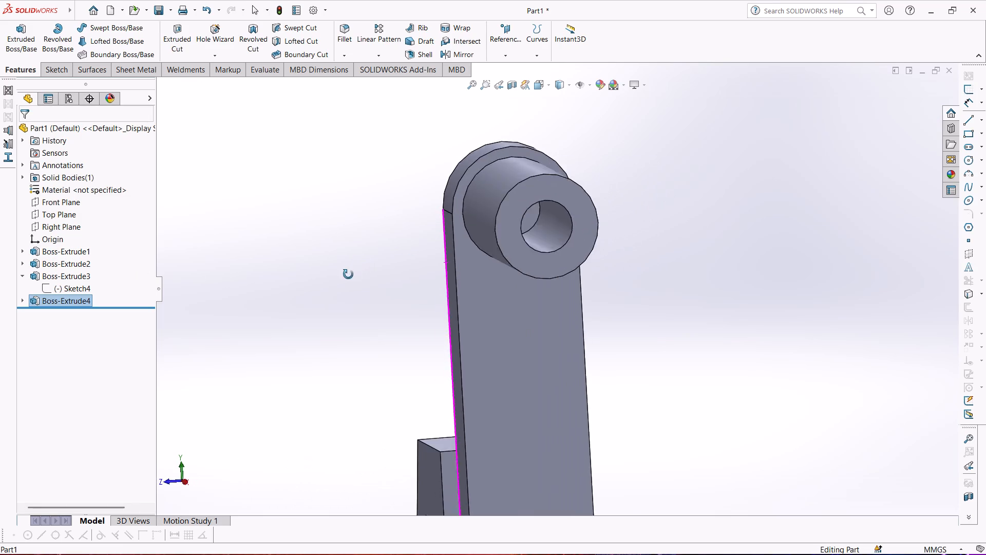
{"action": "middle_click_drag", "start_coordinate": [348, 274], "coordinate": [340, 240]}
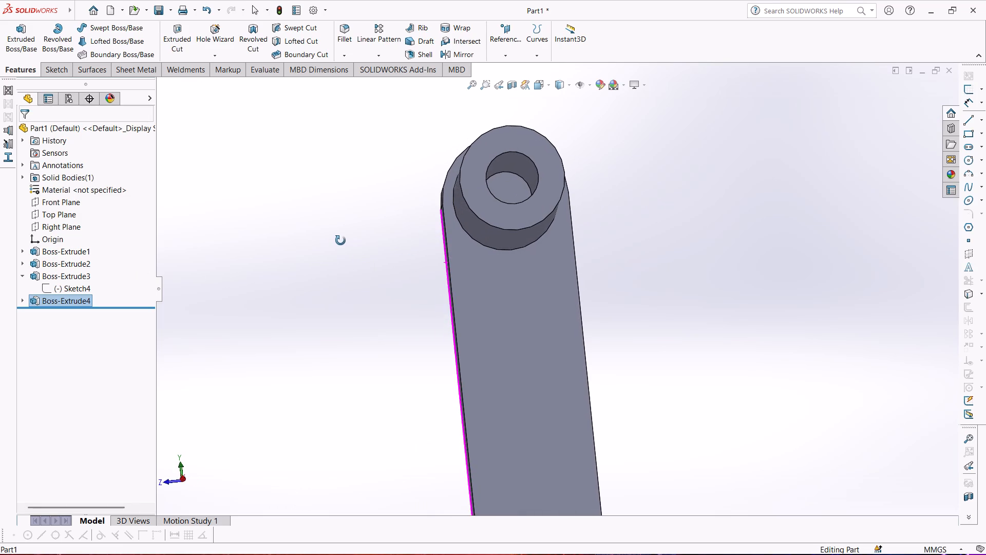
{"action": "middle_click_drag", "start_coordinate": [340, 240], "coordinate": [318, 250]}
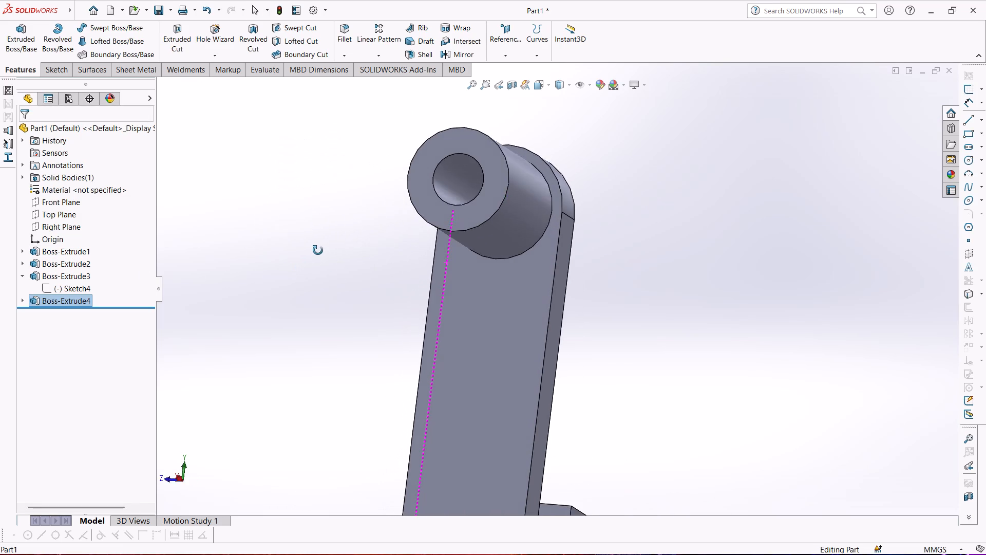
{"action": "middle_click_drag", "start_coordinate": [318, 250], "coordinate": [312, 252]}
{"action": "left_click", "coordinate": [466, 334]}
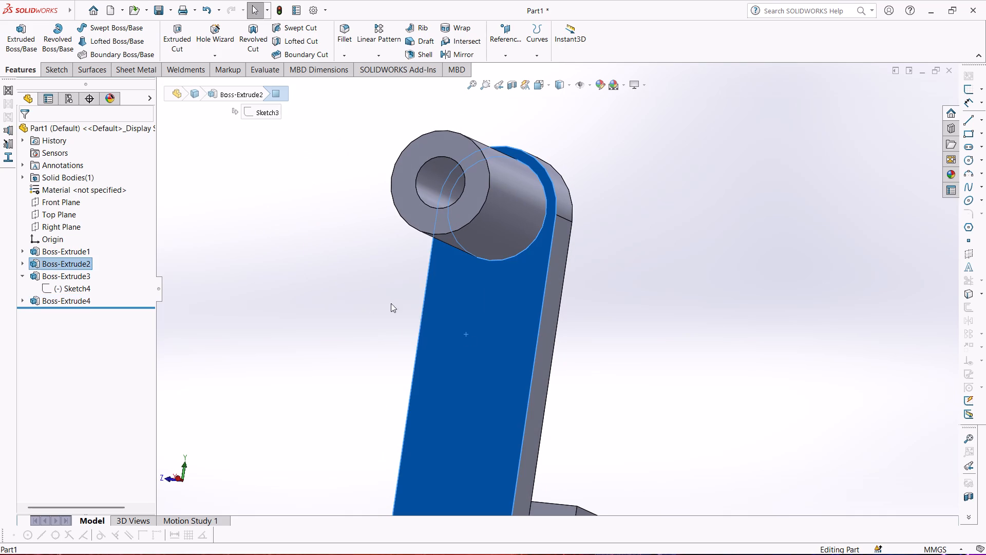
{"action": "left_click", "coordinate": [264, 242]}
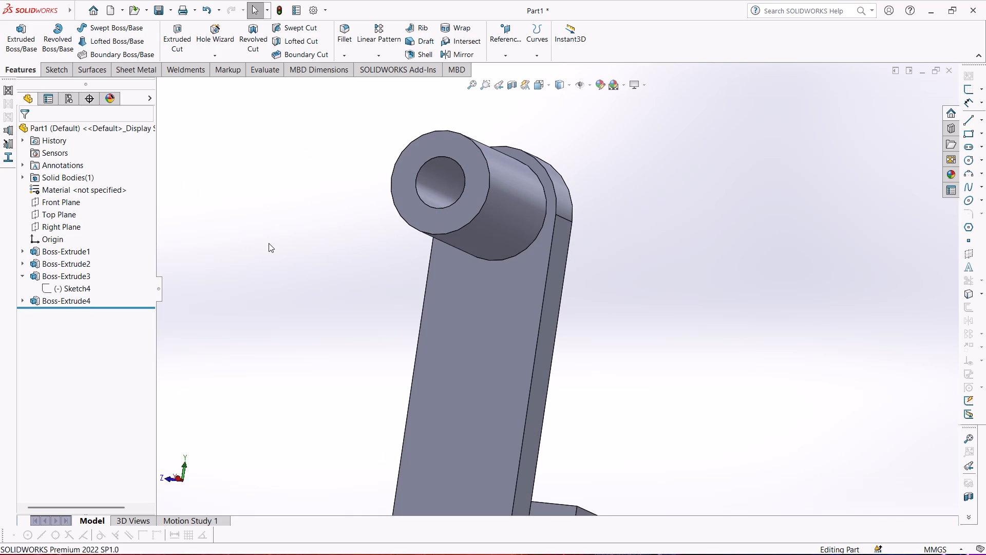
{"action": "middle_click_drag", "start_coordinate": [269, 243], "coordinate": [177, 251]}
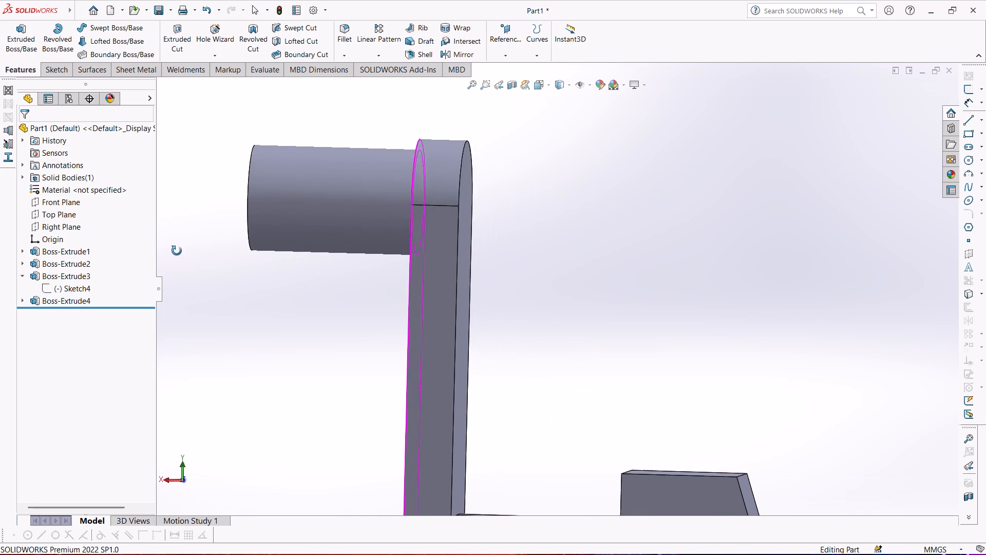
{"action": "middle_click_drag", "start_coordinate": [177, 251], "coordinate": [184, 253]}
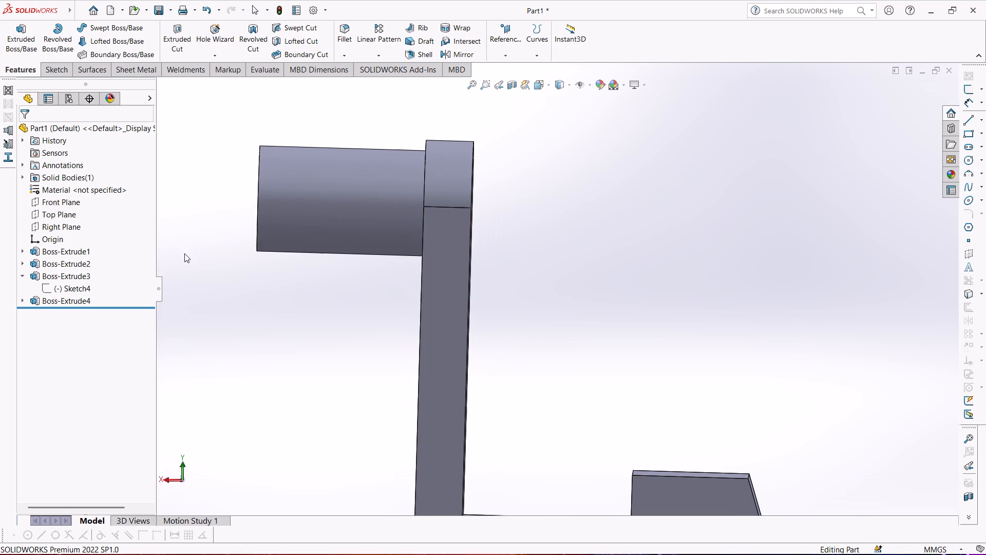
On the Front Plane, sketch a diagonal line about 41.7 mm long from the boss's lower outer corner to the upright plate's outer face.
{"action": "left_click", "coordinate": [52, 201]}
{"action": "middle_click_drag", "start_coordinate": [245, 329], "coordinate": [336, 341]}
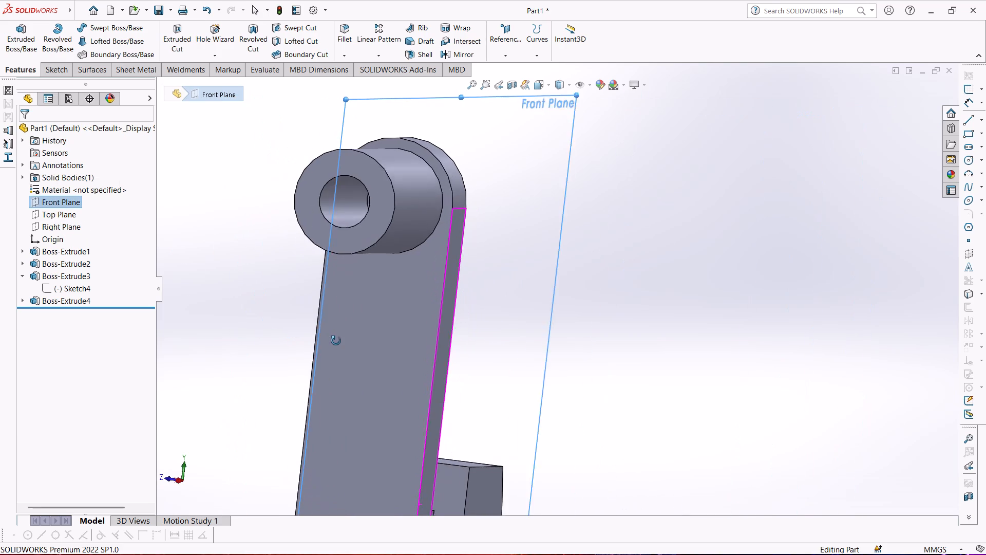
{"action": "middle_click_drag", "start_coordinate": [336, 341], "coordinate": [277, 328]}
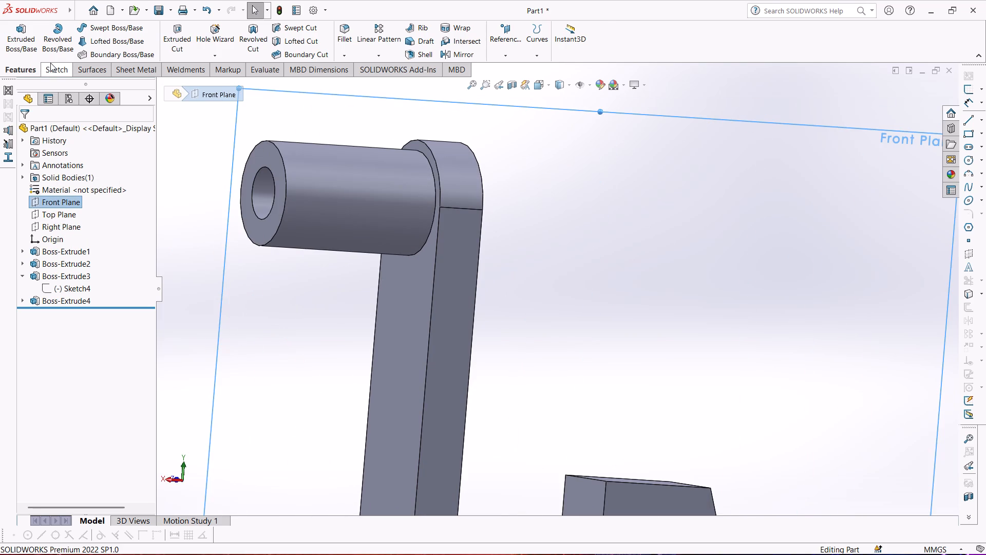
{"action": "left_click", "coordinate": [50, 63]}
{"action": "left_click", "coordinate": [22, 41]}
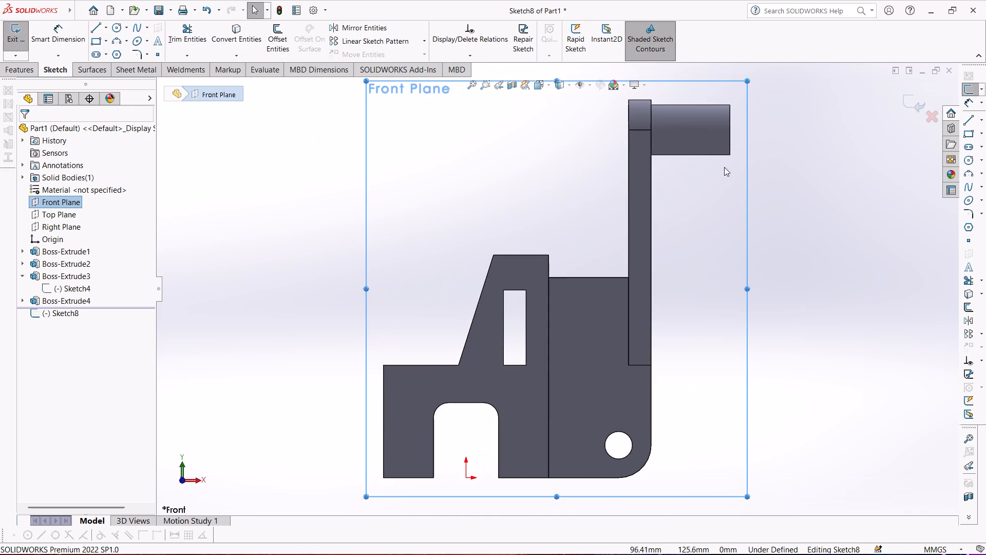
{"action": "scroll", "coordinate": [710, 149], "scroll_direction": "down", "scroll_amount": 3}
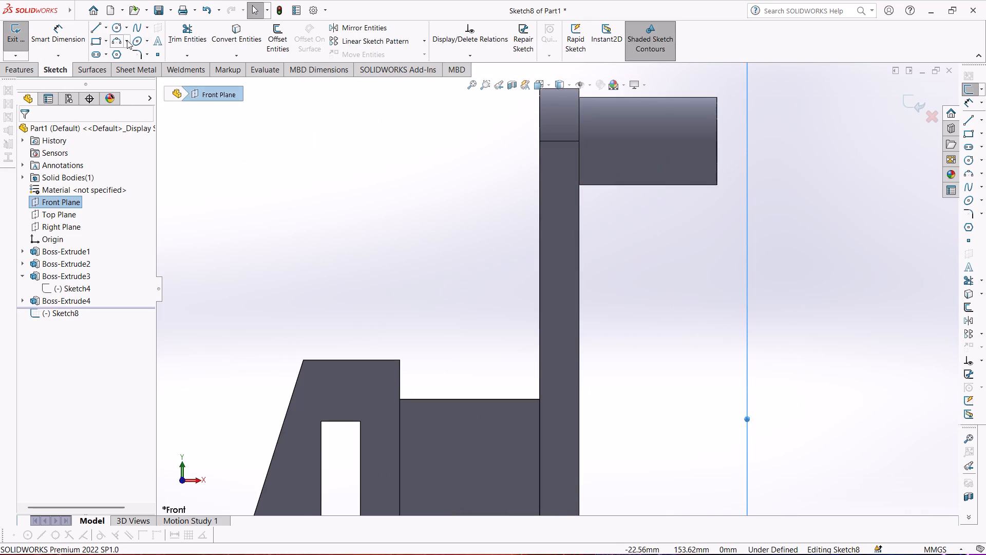
{"action": "left_click", "coordinate": [92, 29]}
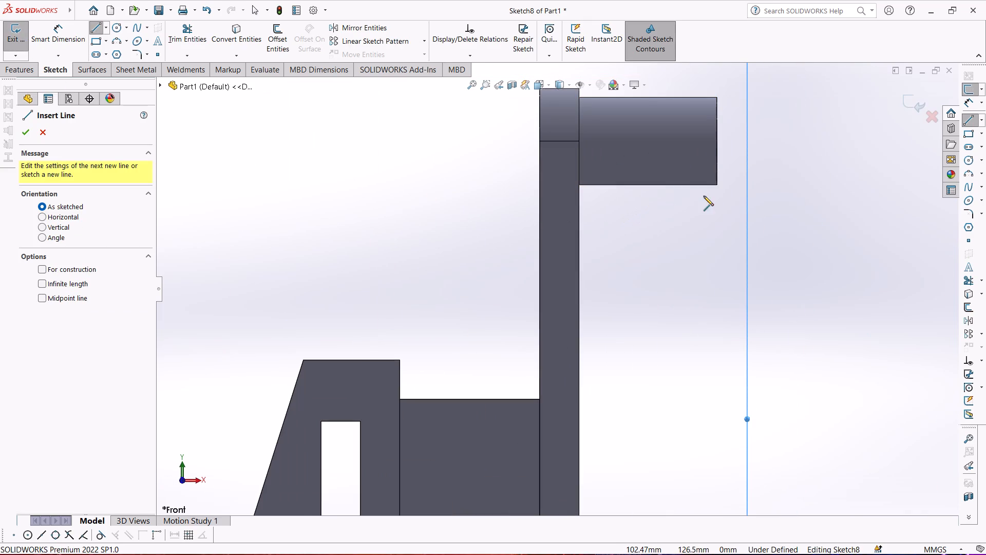
{"action": "left_click", "coordinate": [717, 183]}
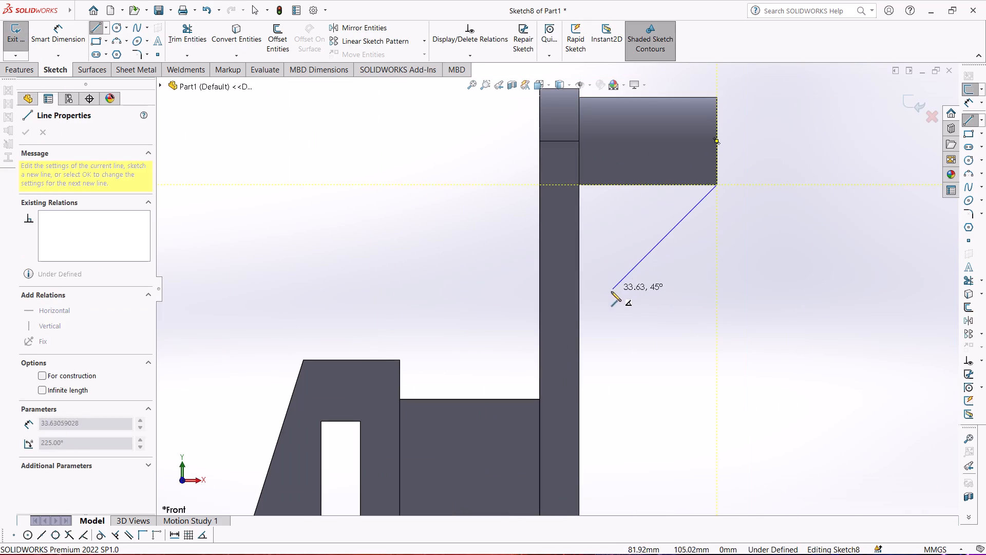
{"action": "left_click", "coordinate": [580, 305]}
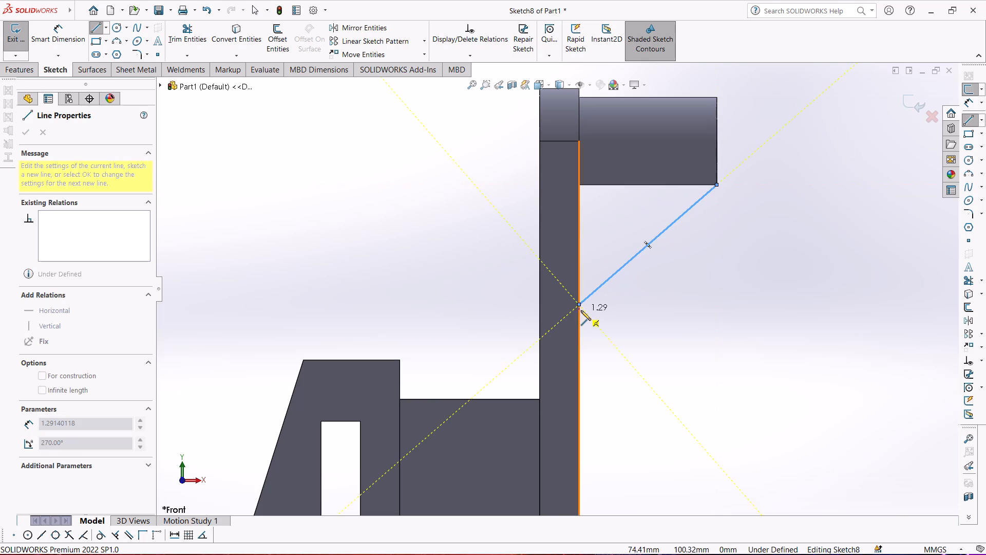
{"action": "key", "text": "Escape"}
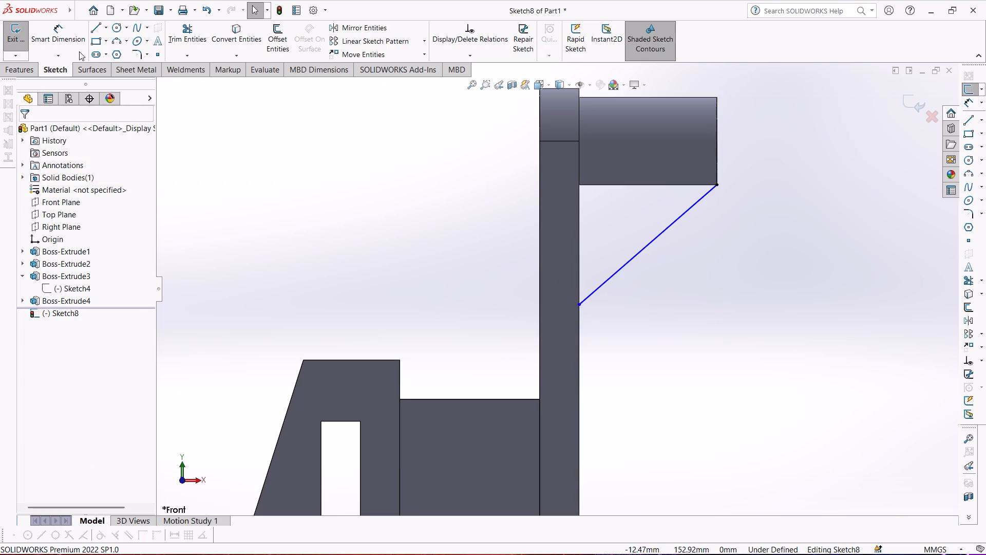
Dimension the vertical distance between the diagonal line's endpoints at 30 mm and close the sketch.
{"action": "left_click", "coordinate": [71, 43]}
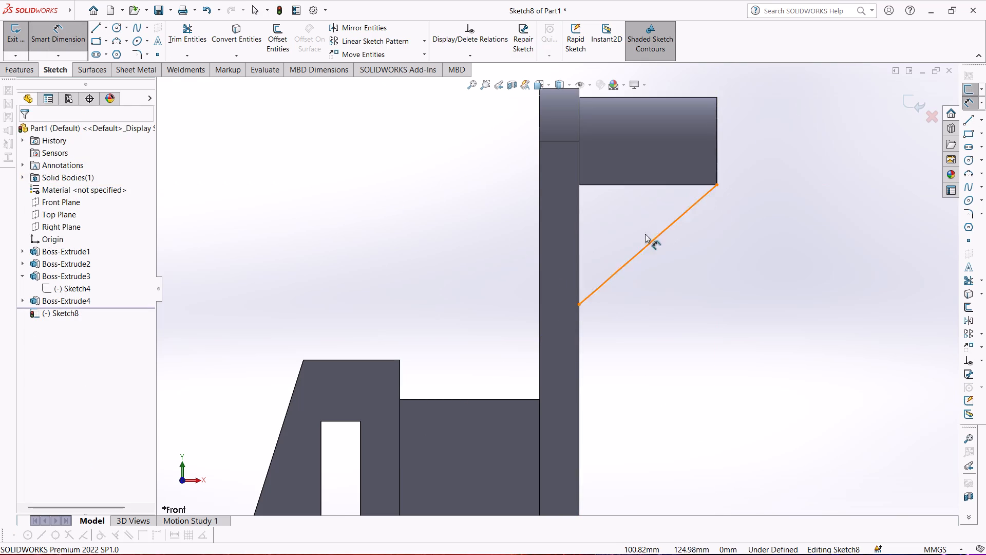
{"action": "left_click", "coordinate": [577, 304]}
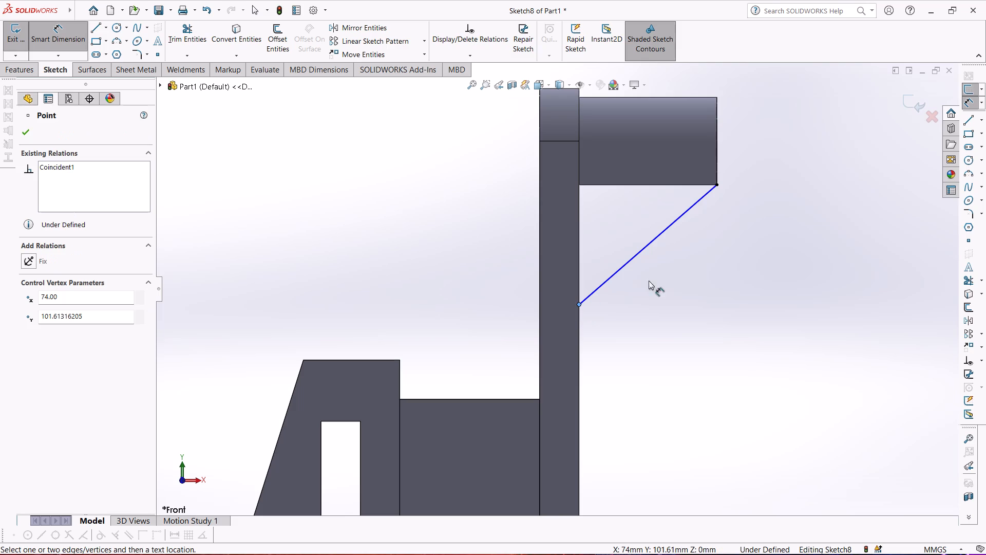
{"action": "left_click", "coordinate": [719, 186]}
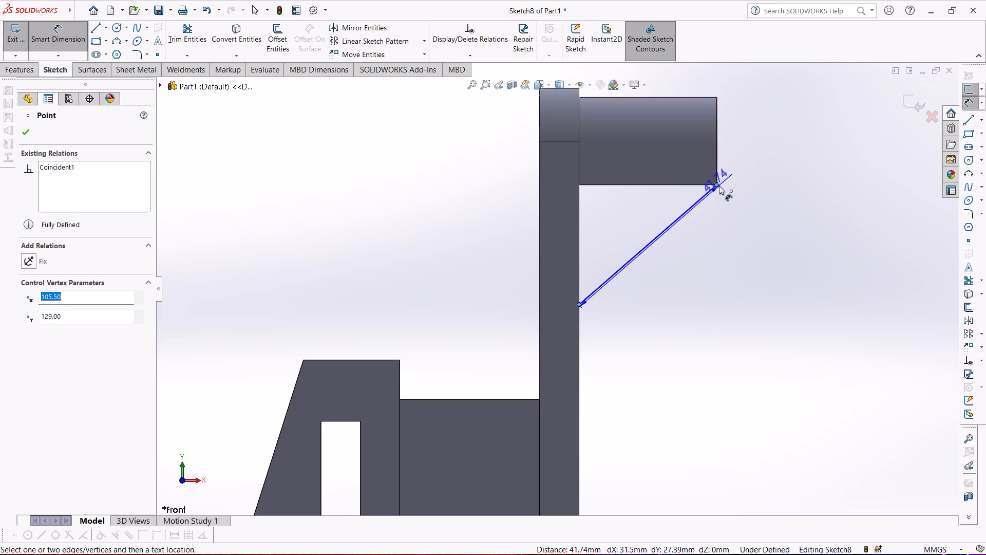
{"action": "left_click", "coordinate": [731, 224]}
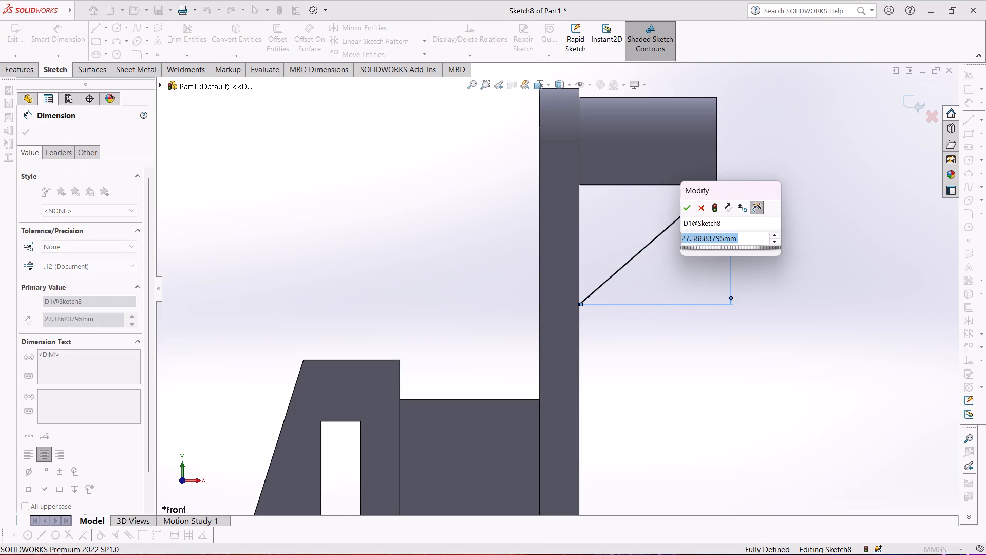
{"action": "type", "text": "30"}
{"action": "key", "text": "Return"}
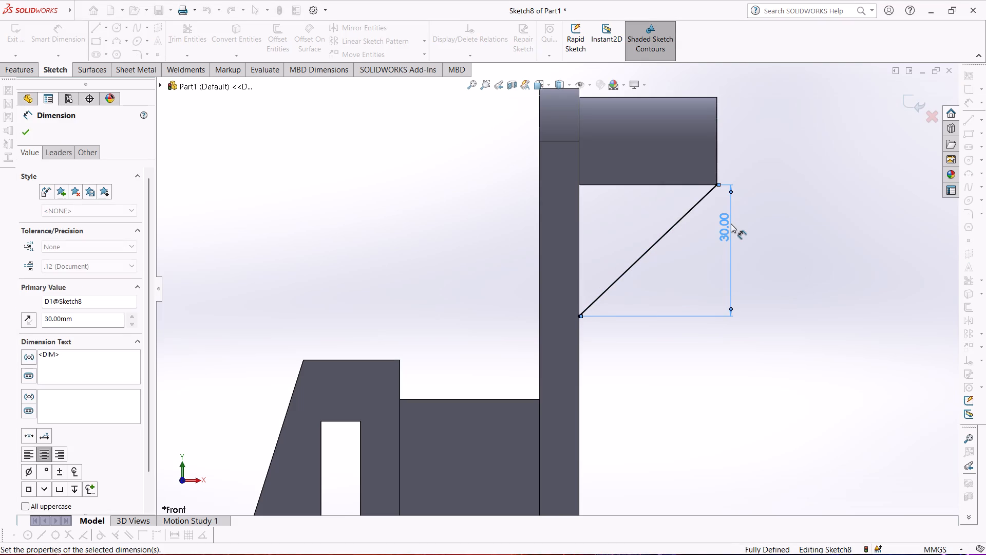
{"action": "left_click", "coordinate": [267, 119]}
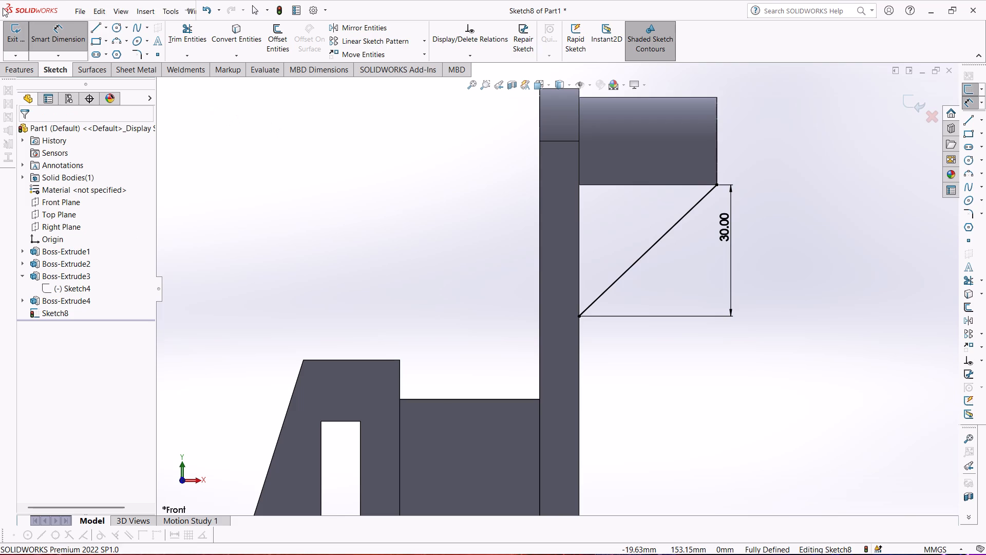
{"action": "left_click", "coordinate": [8, 44]}
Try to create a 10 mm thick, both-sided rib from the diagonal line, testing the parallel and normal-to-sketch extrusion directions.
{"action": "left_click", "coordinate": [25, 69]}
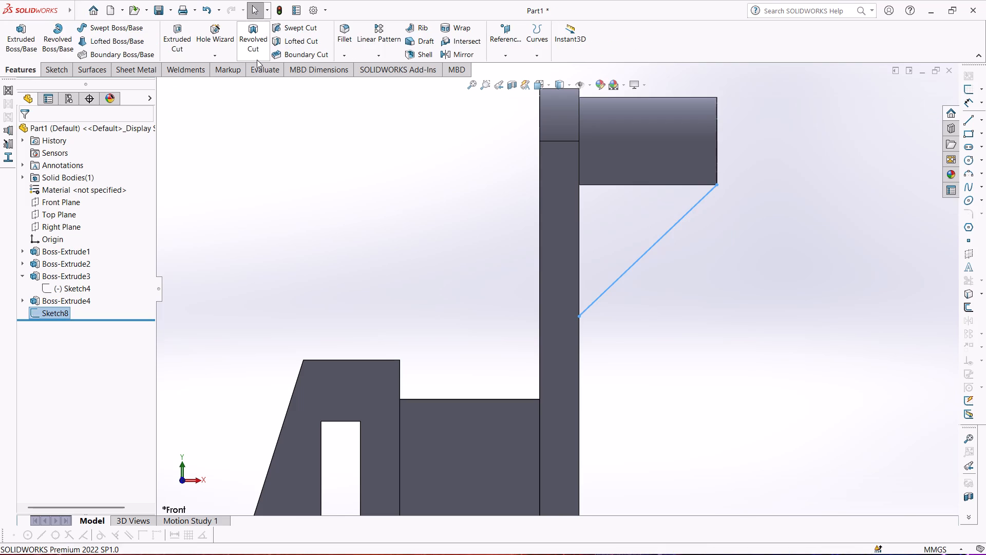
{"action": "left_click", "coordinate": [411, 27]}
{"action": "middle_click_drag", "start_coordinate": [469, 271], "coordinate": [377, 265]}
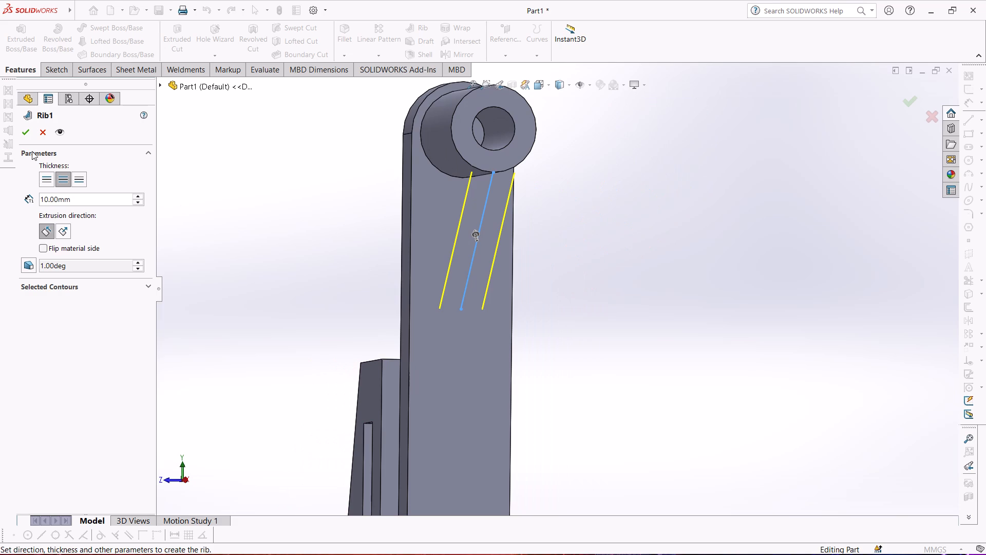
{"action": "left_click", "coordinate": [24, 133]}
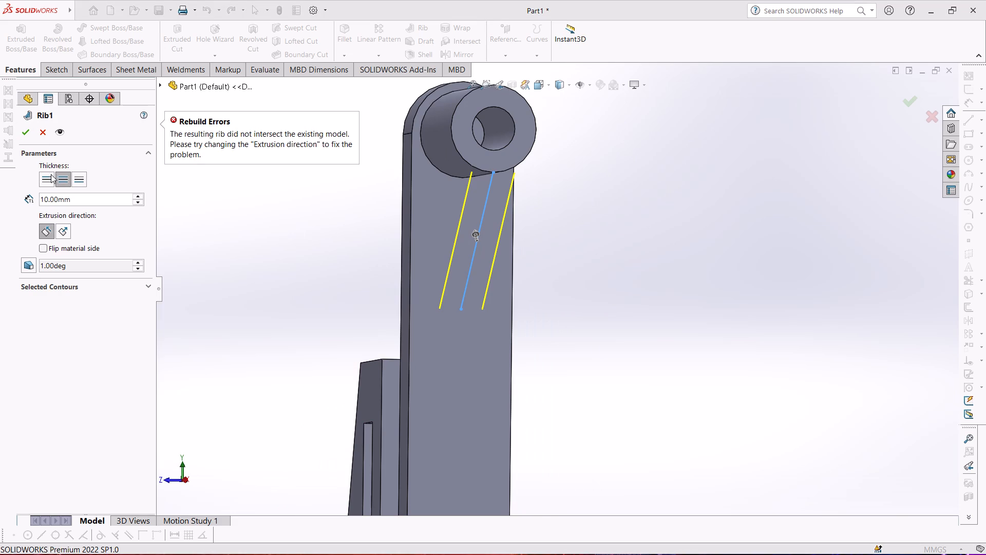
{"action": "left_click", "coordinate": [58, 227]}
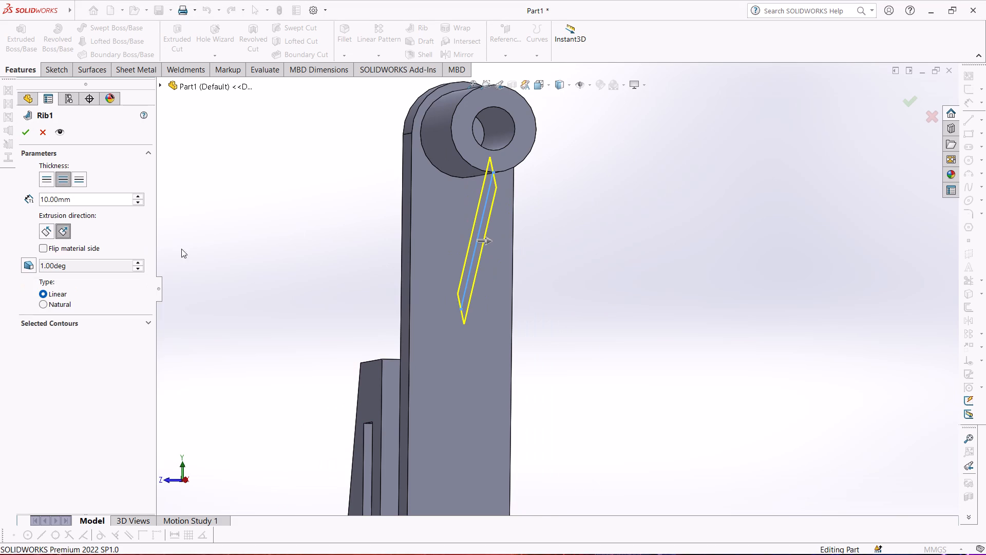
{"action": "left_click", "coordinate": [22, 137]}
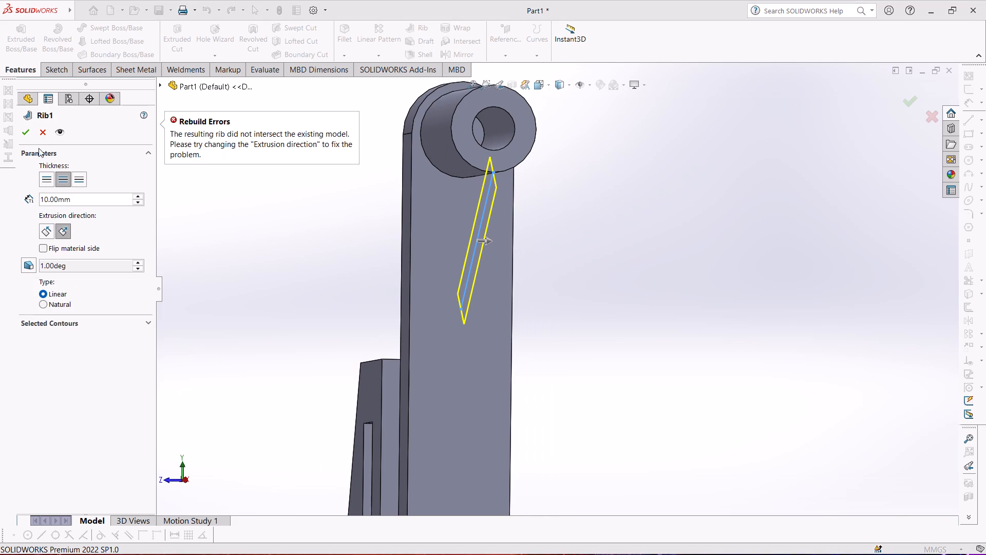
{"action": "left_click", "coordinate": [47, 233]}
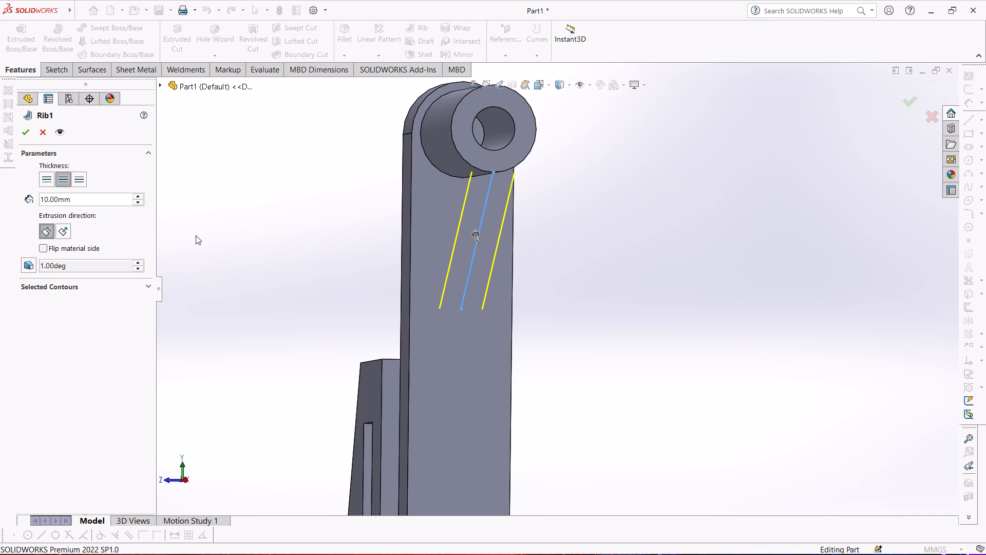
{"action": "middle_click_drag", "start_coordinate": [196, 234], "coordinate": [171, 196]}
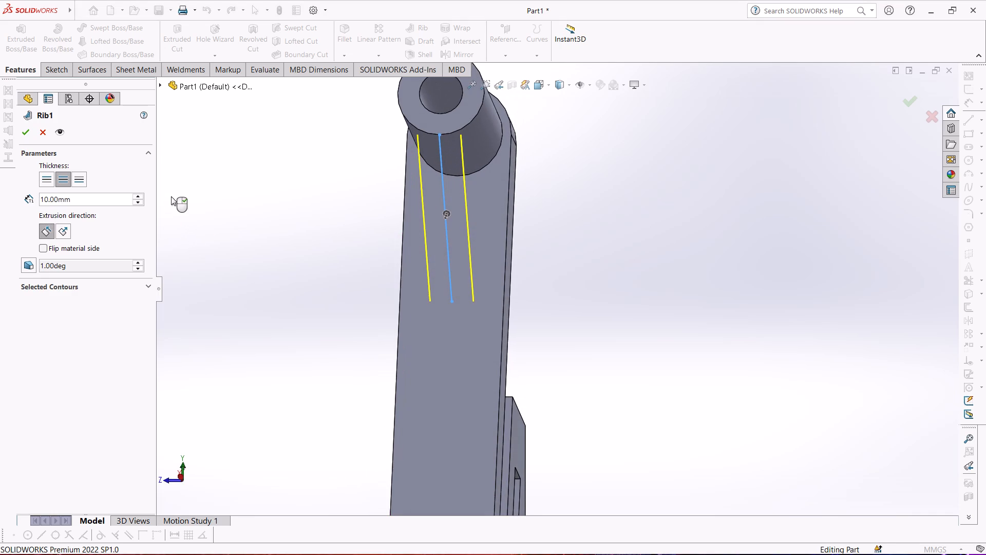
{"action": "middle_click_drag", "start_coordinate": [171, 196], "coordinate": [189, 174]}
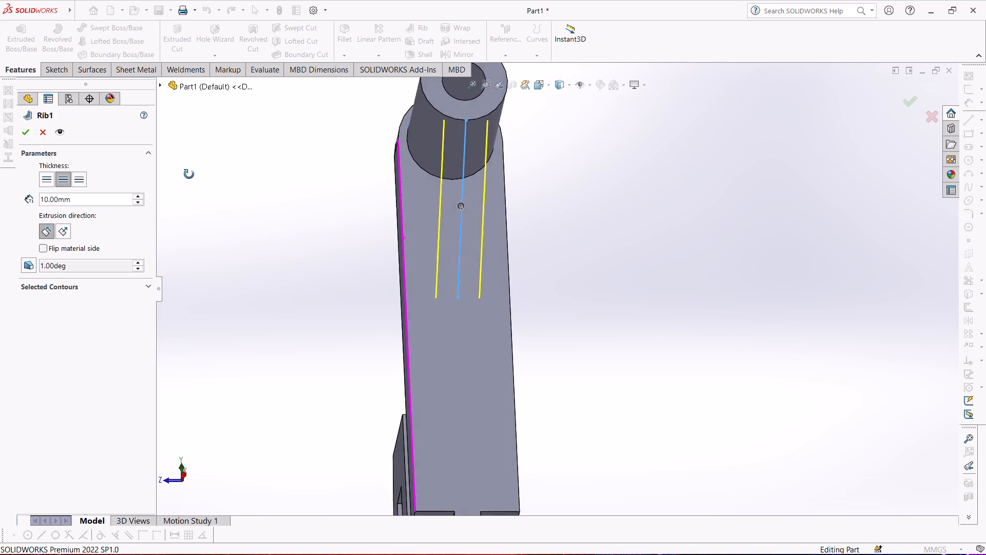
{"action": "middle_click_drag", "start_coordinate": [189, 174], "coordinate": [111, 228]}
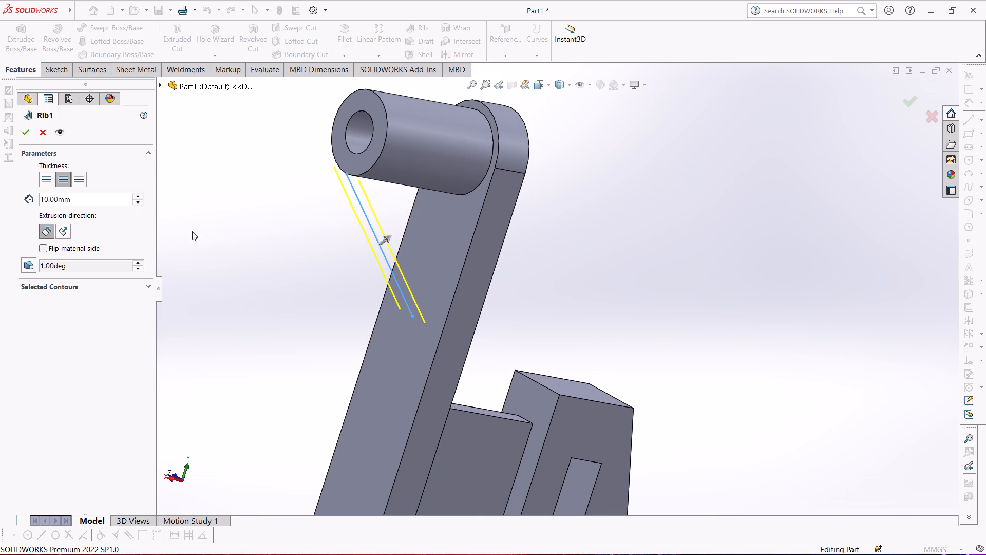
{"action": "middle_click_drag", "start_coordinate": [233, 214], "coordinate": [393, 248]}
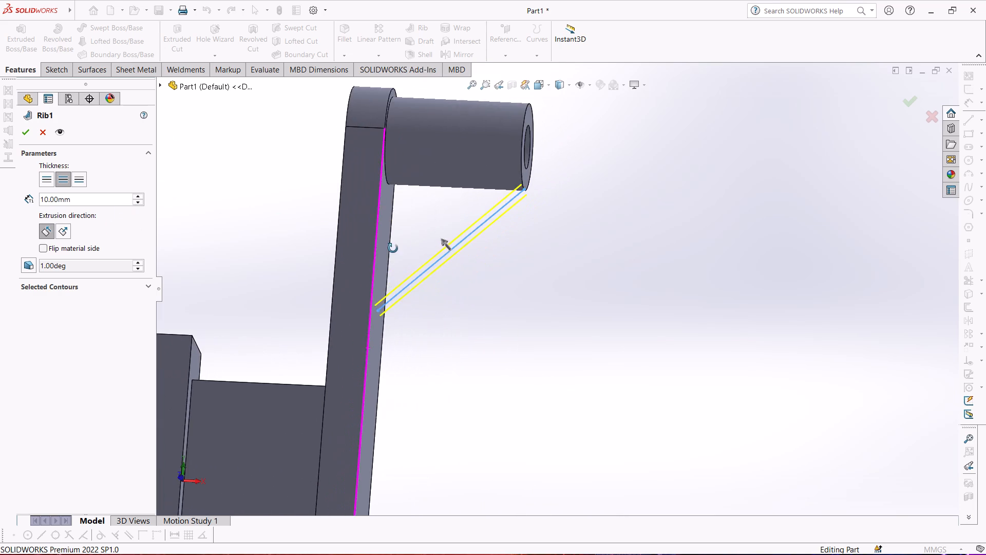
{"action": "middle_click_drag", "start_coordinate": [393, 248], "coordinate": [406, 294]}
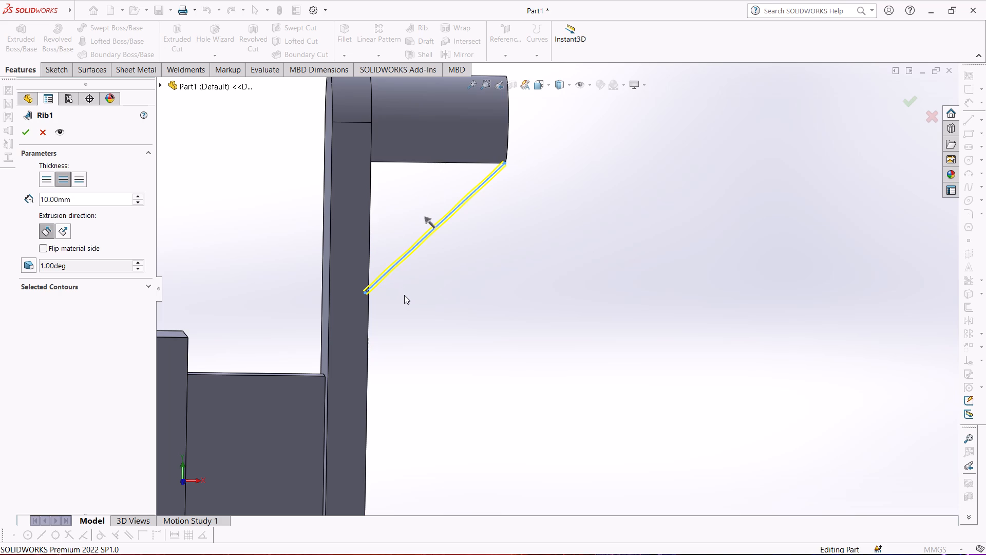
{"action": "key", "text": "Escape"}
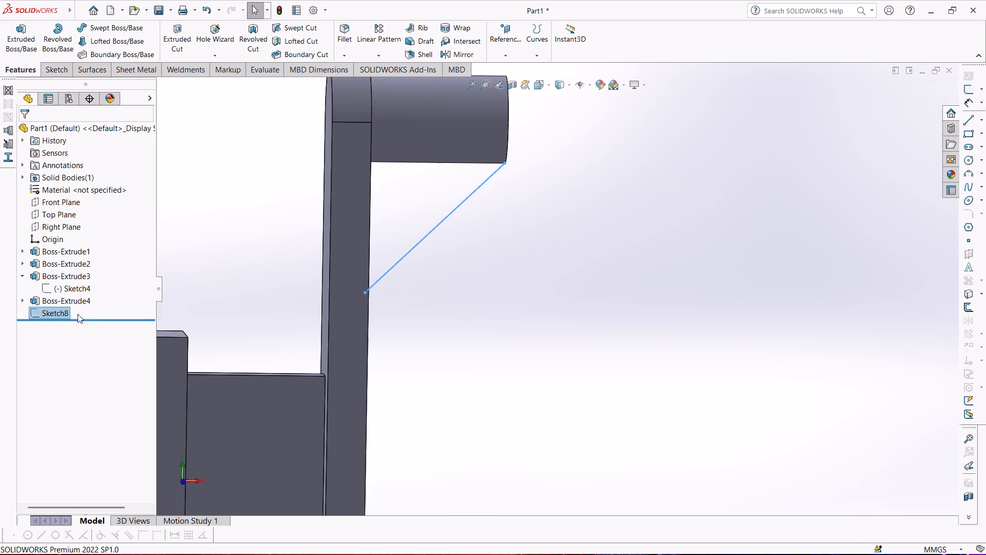
Reopen the diagonal line's sketch and undo its 30 mm dimension and the line itself.
{"action": "left_click", "coordinate": [38, 314]}
{"action": "left_click", "coordinate": [43, 282]}
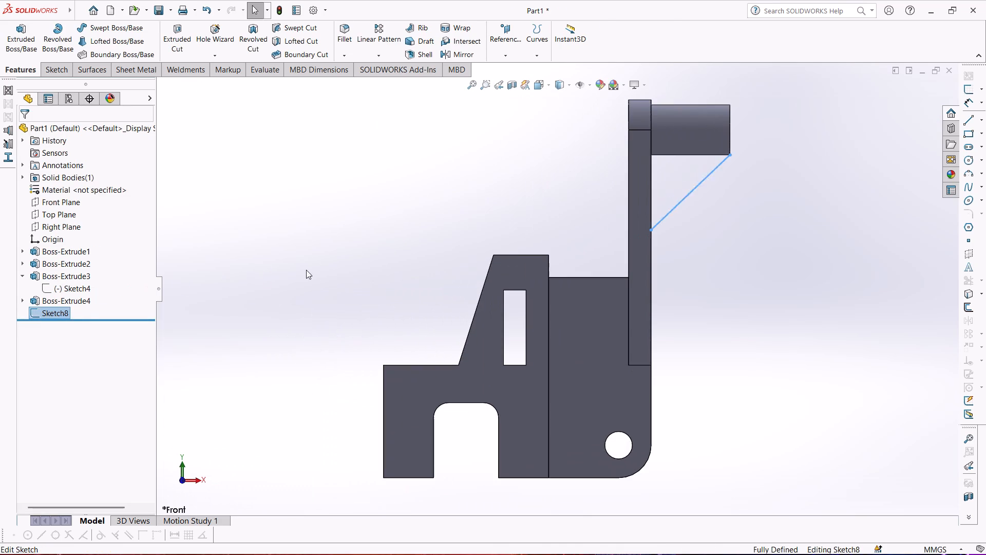
{"action": "scroll", "coordinate": [727, 153], "scroll_direction": "down", "scroll_amount": 6}
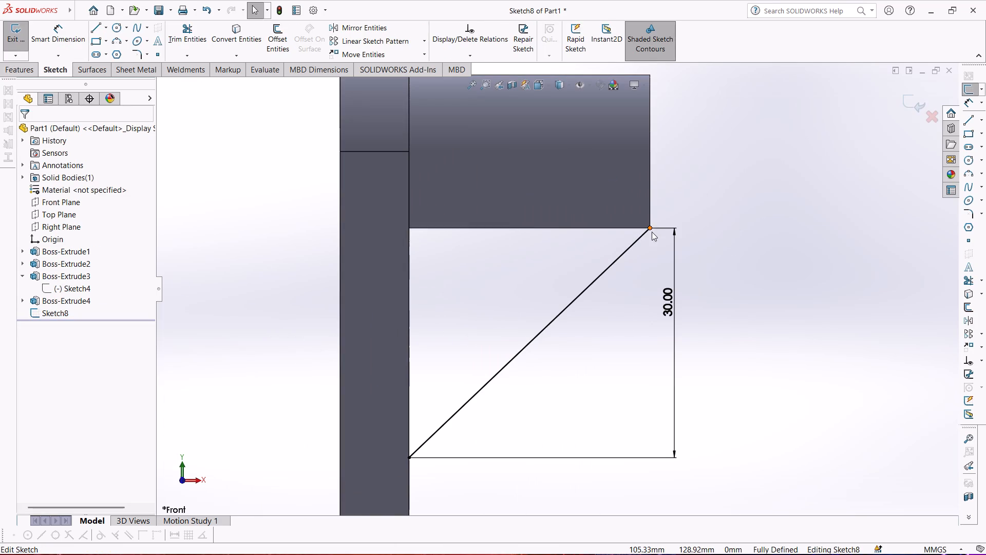
{"action": "key", "text": "ctrl+z"}
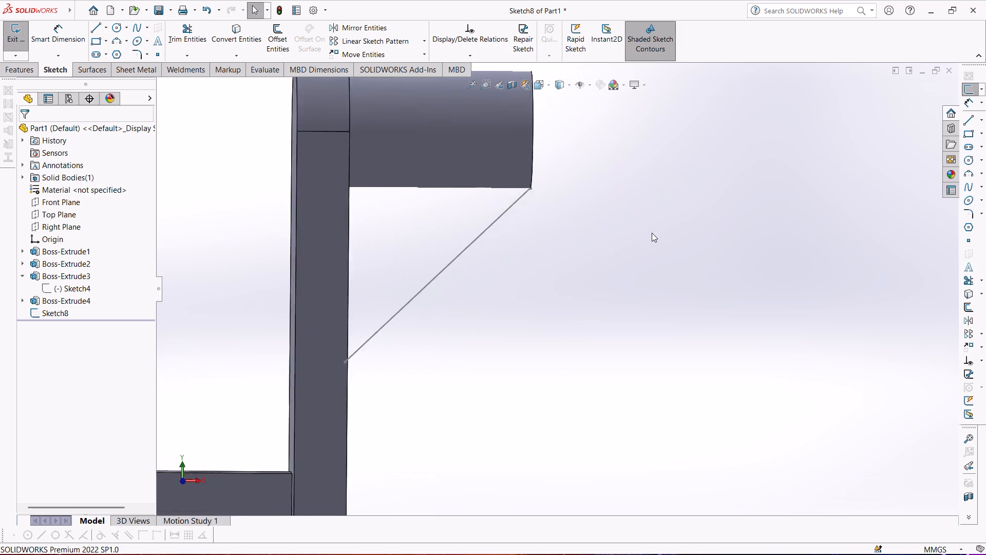
{"action": "key", "text": "ctrl+z"}
{"action": "scroll", "coordinate": [701, 168], "scroll_direction": "down", "scroll_amount": 6}
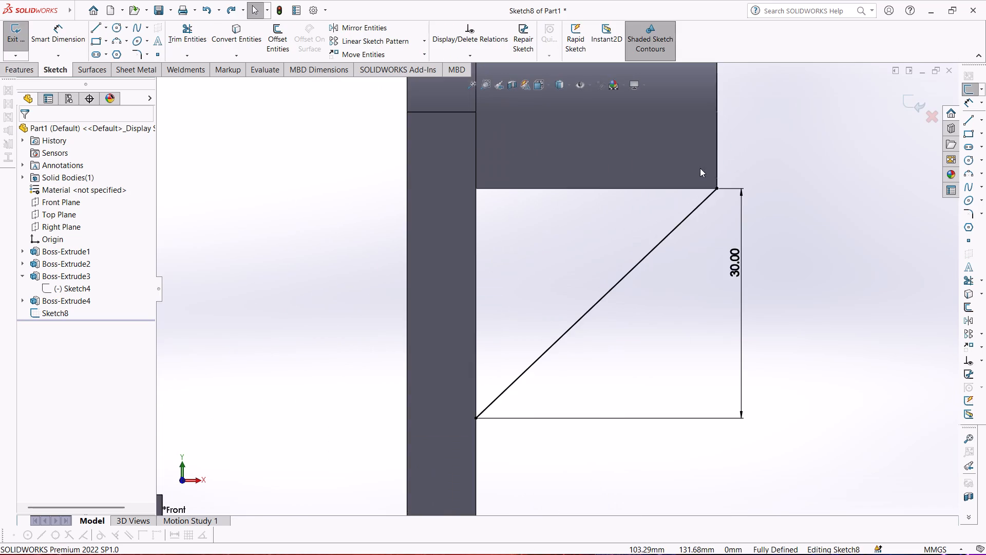
{"action": "key", "text": "ctrl+z"}
{"action": "key", "text": "ctrl+z"}
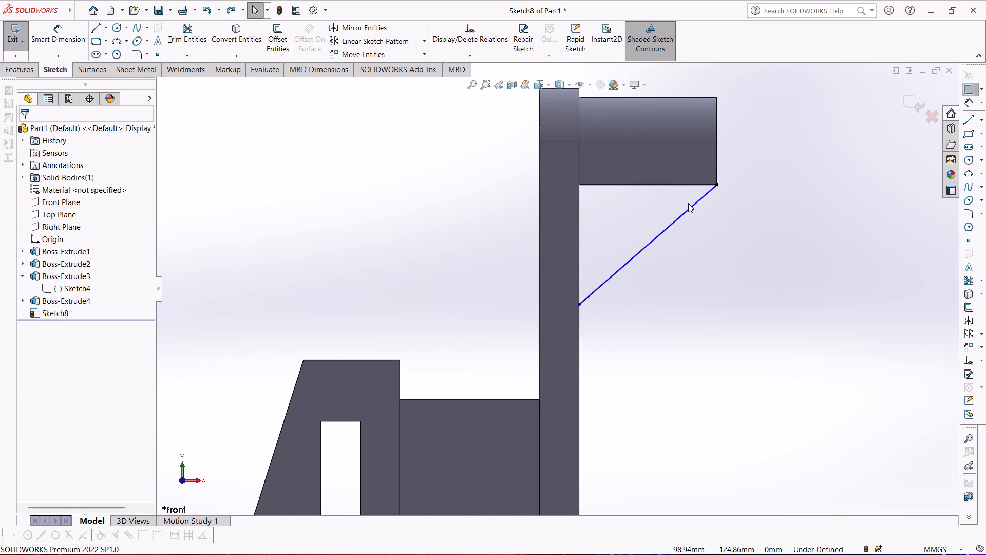
{"action": "key", "text": "ctrl+z"}
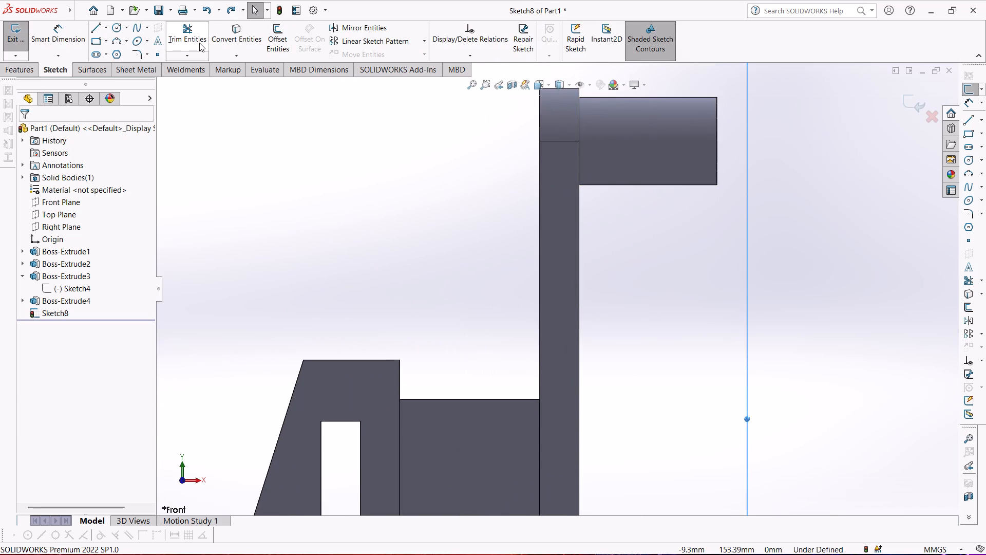
Sketch a diagonal line about 29.6 mm long from partway along the boss's lower edge to the upright plate's outer face.
{"action": "left_click", "coordinate": [98, 29]}
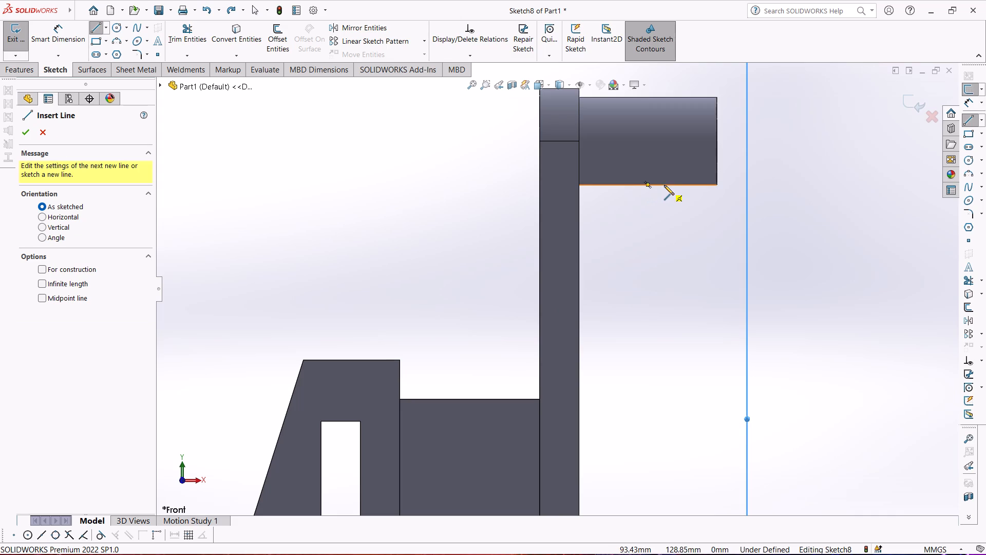
{"action": "left_click", "coordinate": [664, 185]}
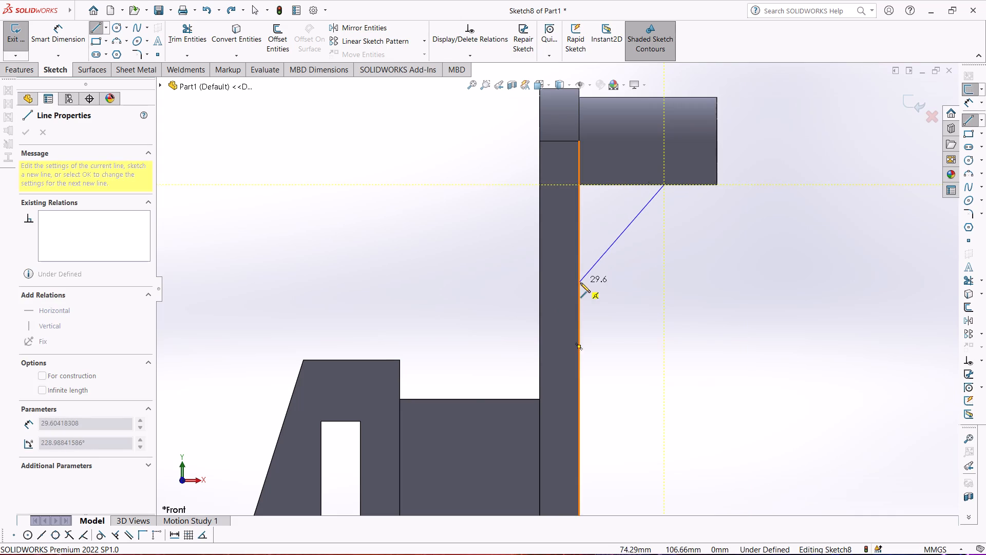
{"action": "left_click", "coordinate": [580, 283]}
{"action": "key", "text": "Escape"}
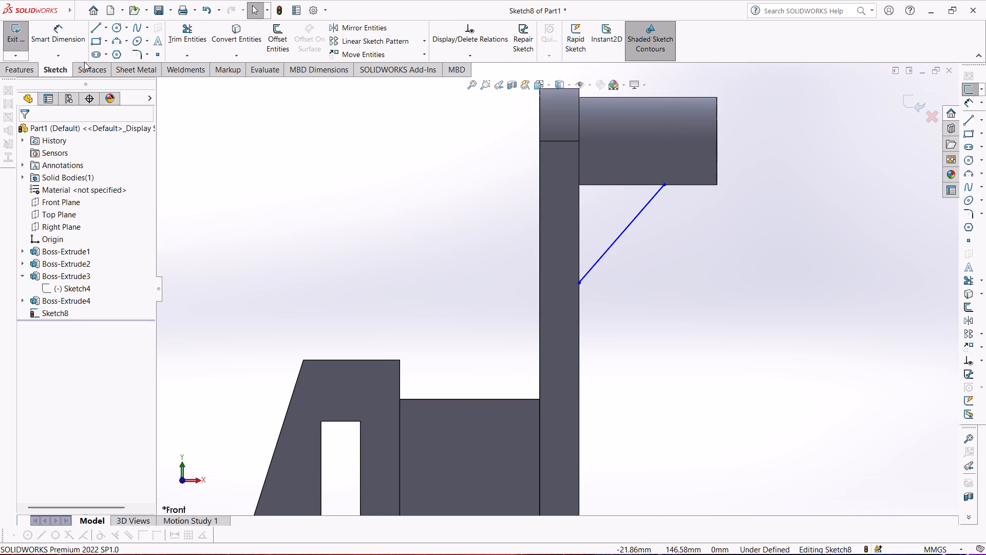
Dimension the horizontal distance from the upright plate's outer face to the diagonal line's upper endpoint at 11 mm.
{"action": "left_click", "coordinate": [75, 42]}
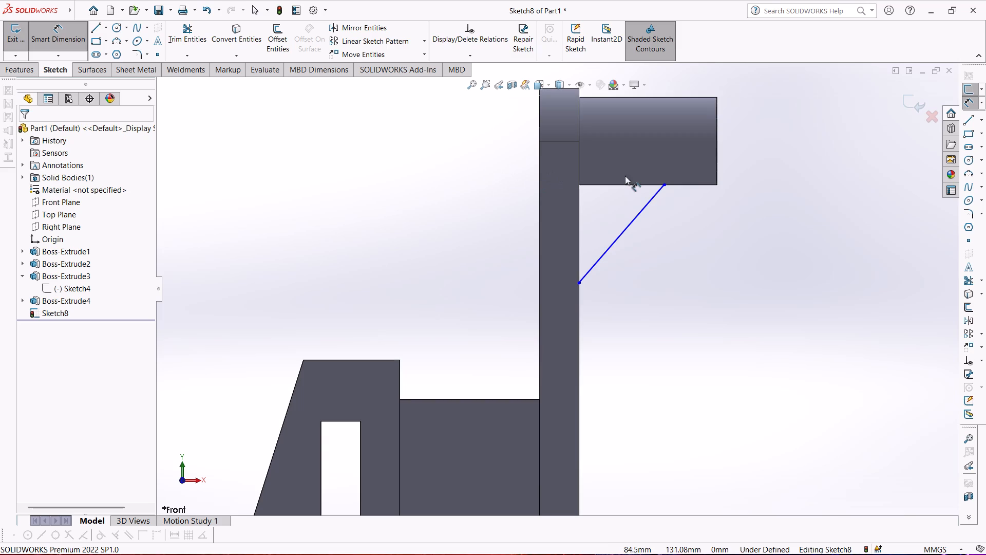
{"action": "left_click", "coordinate": [578, 198]}
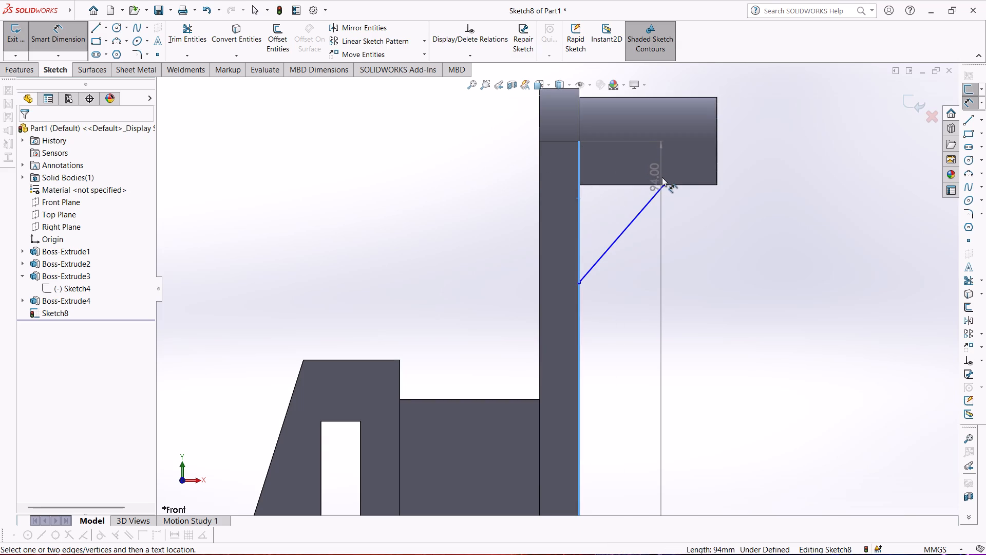
{"action": "left_click", "coordinate": [667, 184]}
{"action": "left_click", "coordinate": [638, 169]}
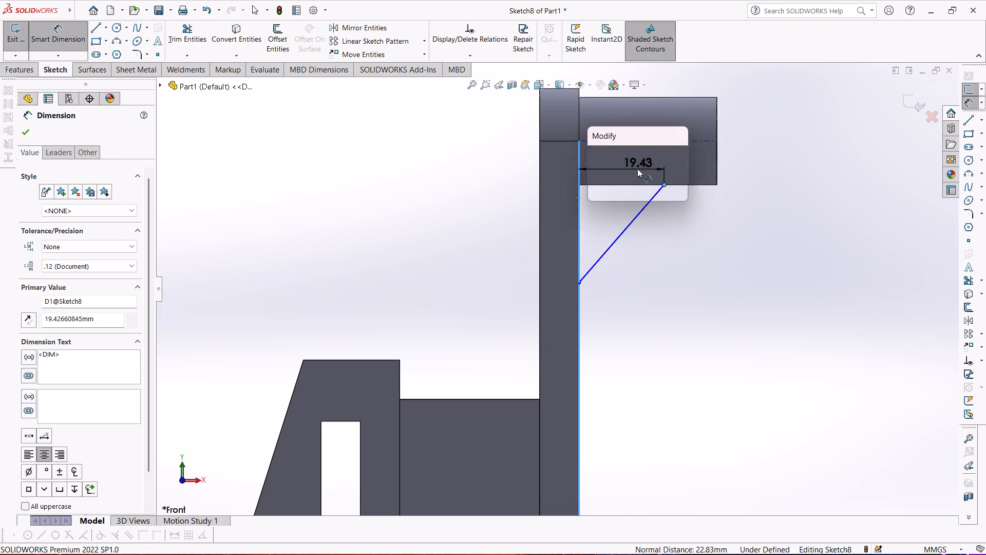
{"action": "type", "text": "11"}
{"action": "key", "text": "Return"}
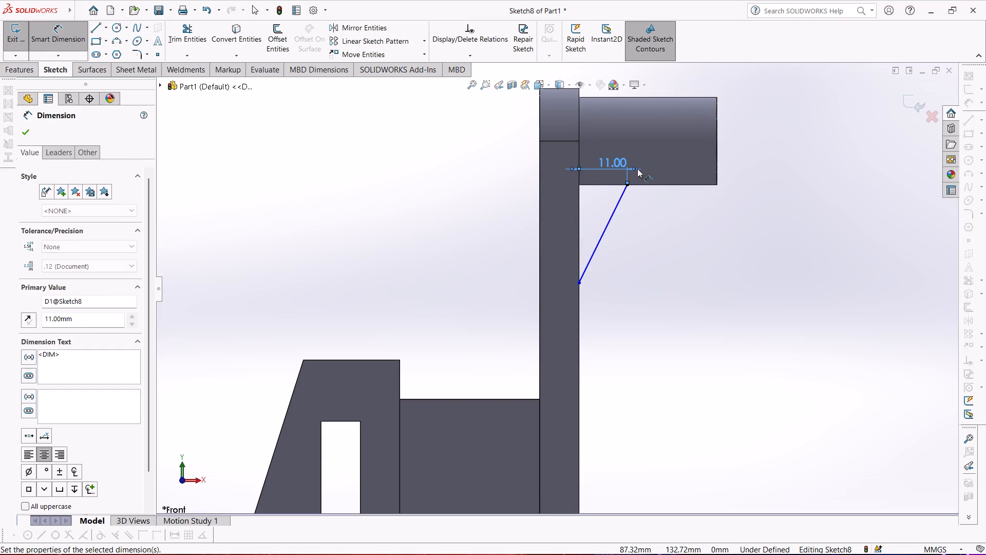
Dimension the vertical distance from the line's lower endpoint to the boss's lower outer corner at 30 mm and close the sketch.
{"action": "left_click", "coordinate": [578, 285]}
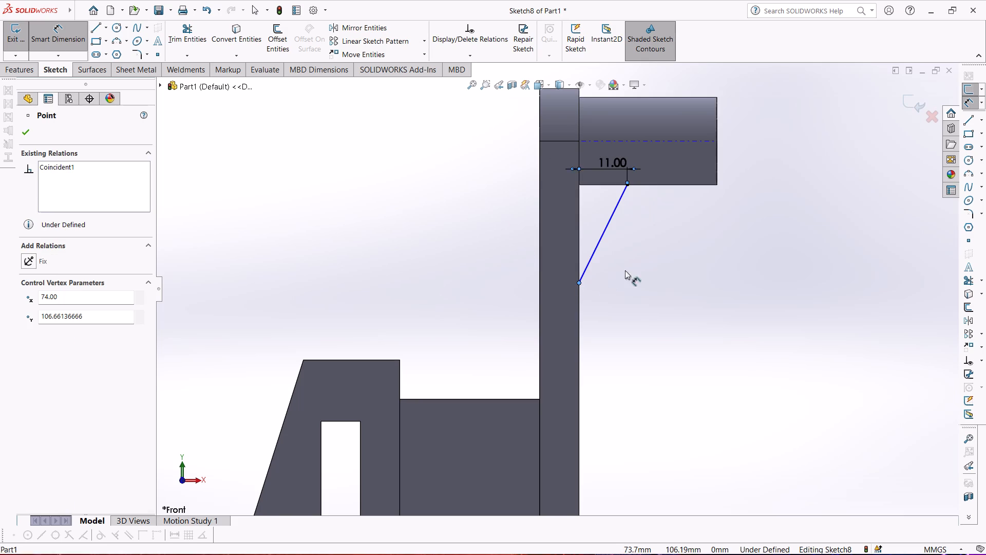
{"action": "left_click", "coordinate": [717, 183]}
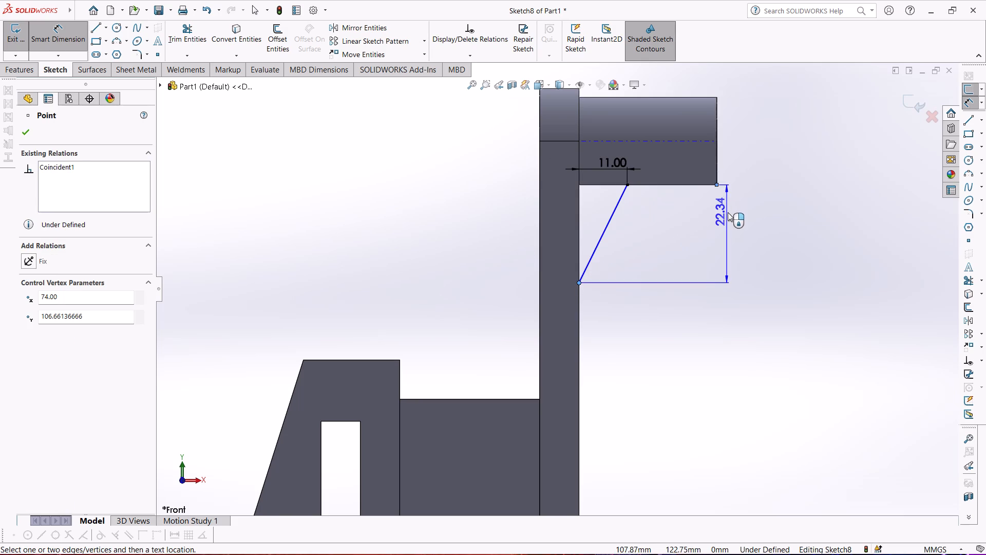
{"action": "left_click", "coordinate": [728, 212]}
{"action": "type", "text": "30"}
{"action": "key", "text": "Return"}
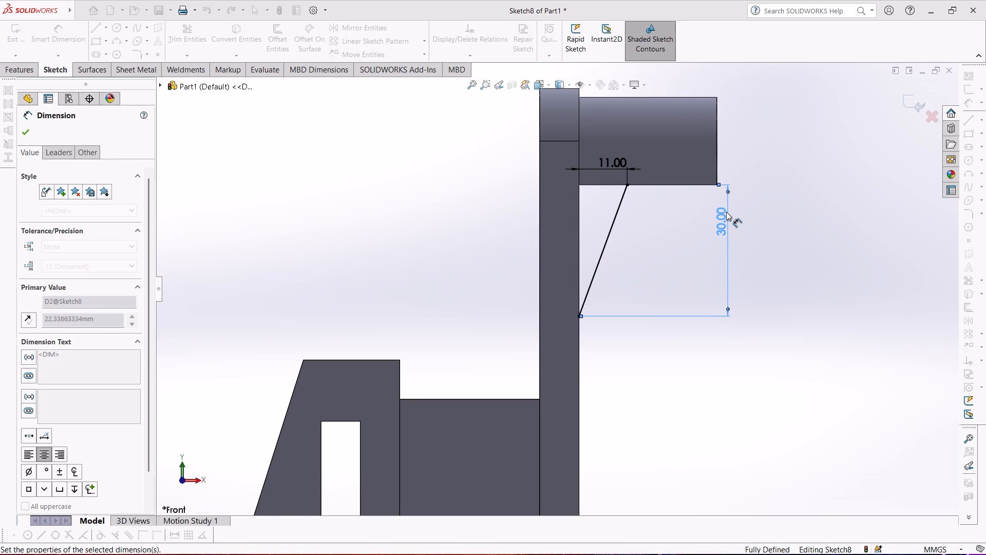
{"action": "left_click", "coordinate": [287, 258]}
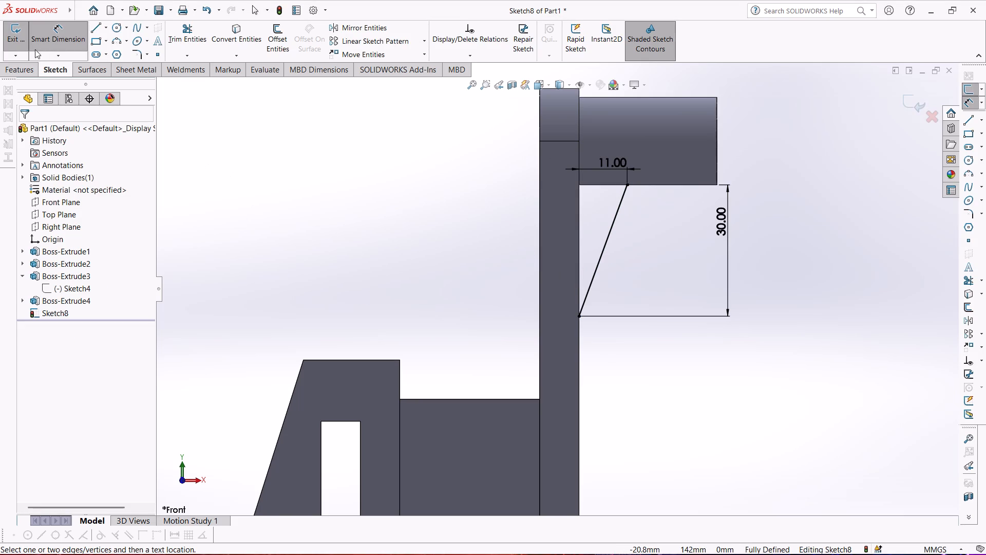
{"action": "left_click", "coordinate": [10, 36]}
Create a 10 mm thick, both-sided rib from the diagonal line, extruded parallel to the sketch.
{"action": "left_click", "coordinate": [14, 71]}
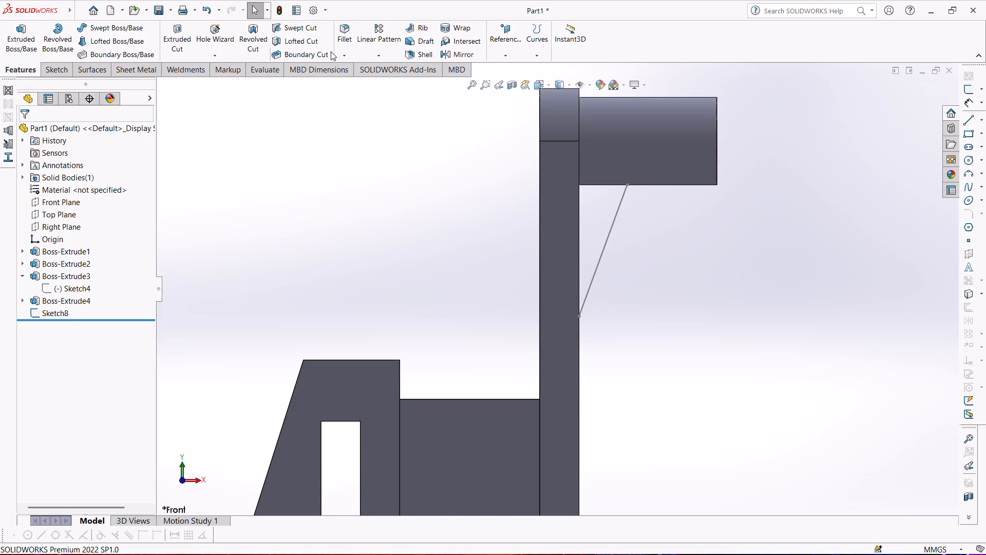
{"action": "left_click", "coordinate": [408, 27]}
{"action": "left_click", "coordinate": [607, 240]}
{"action": "middle_click_drag", "start_coordinate": [488, 231], "coordinate": [401, 226]}
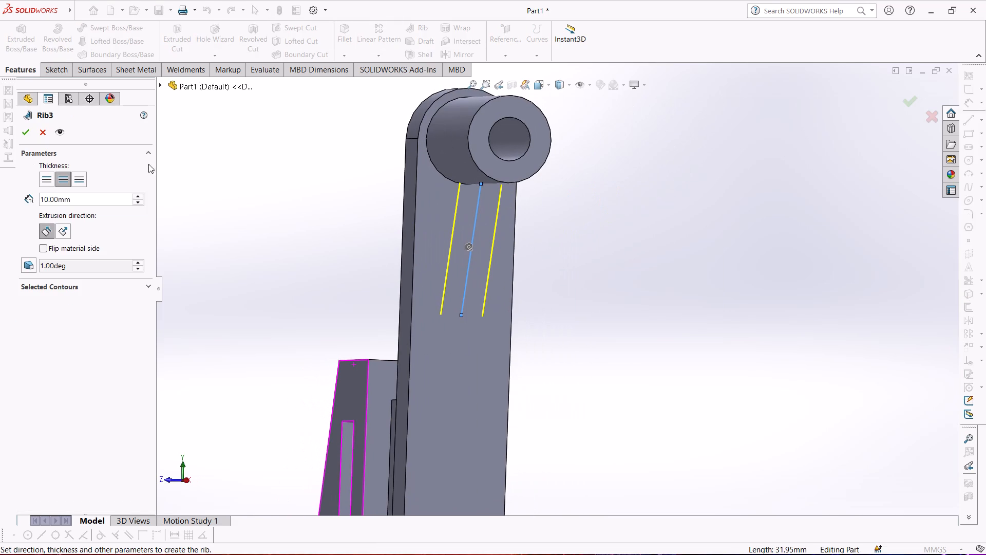
{"action": "left_click", "coordinate": [21, 132]}
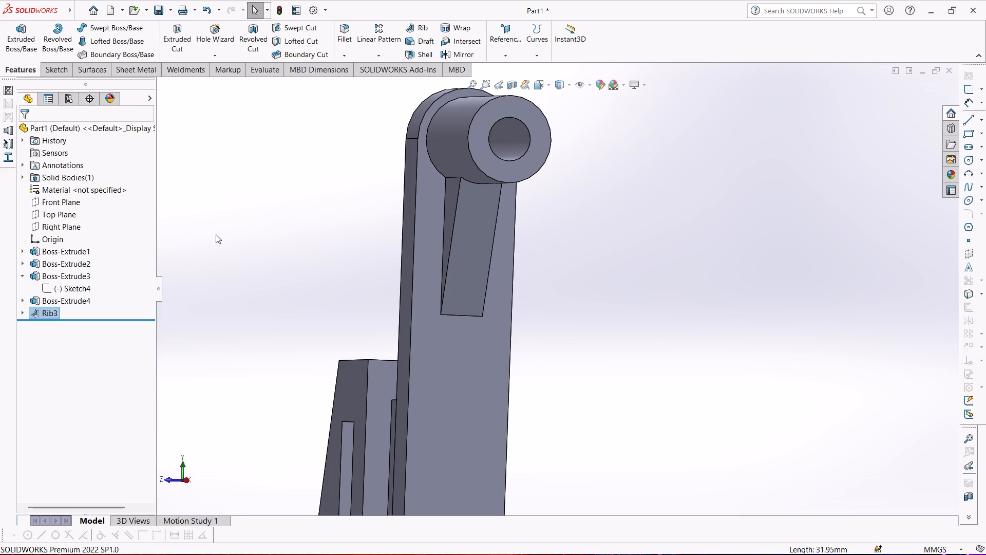
Examine the rib under the boss and the whole bracket from several sides.
{"action": "middle_click_drag", "start_coordinate": [230, 230], "coordinate": [158, 241]}
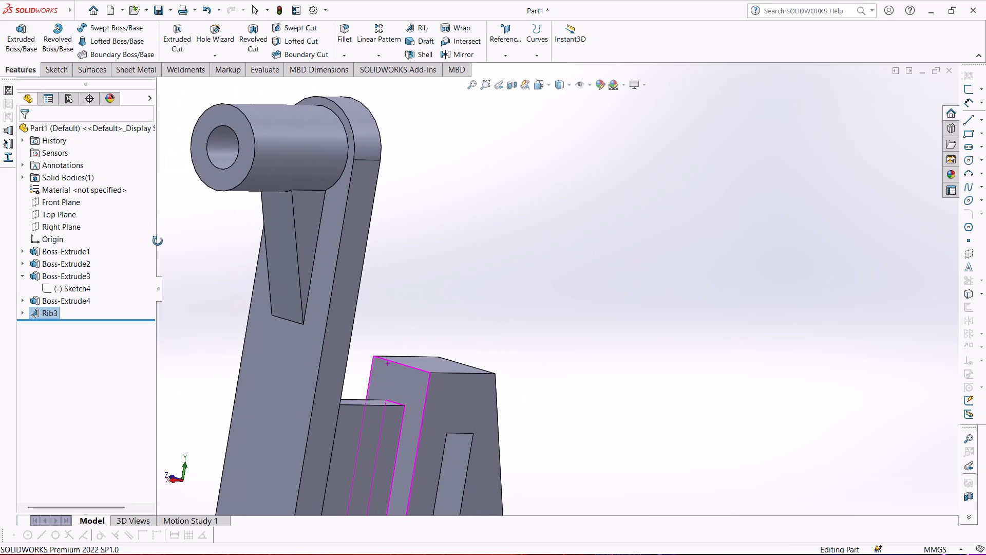
{"action": "middle_click_drag", "start_coordinate": [158, 241], "coordinate": [238, 238]}
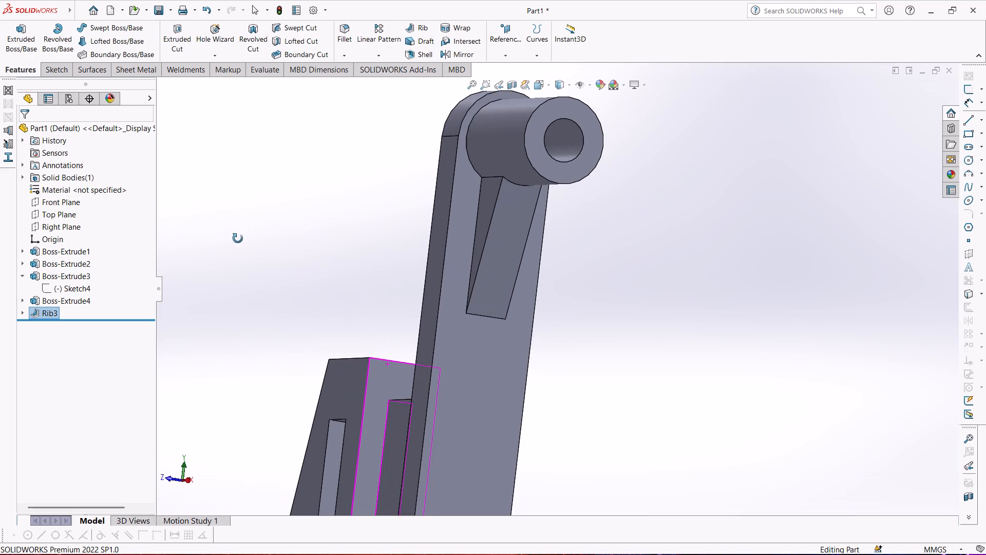
{"action": "middle_click_drag", "start_coordinate": [238, 238], "coordinate": [584, 336]}
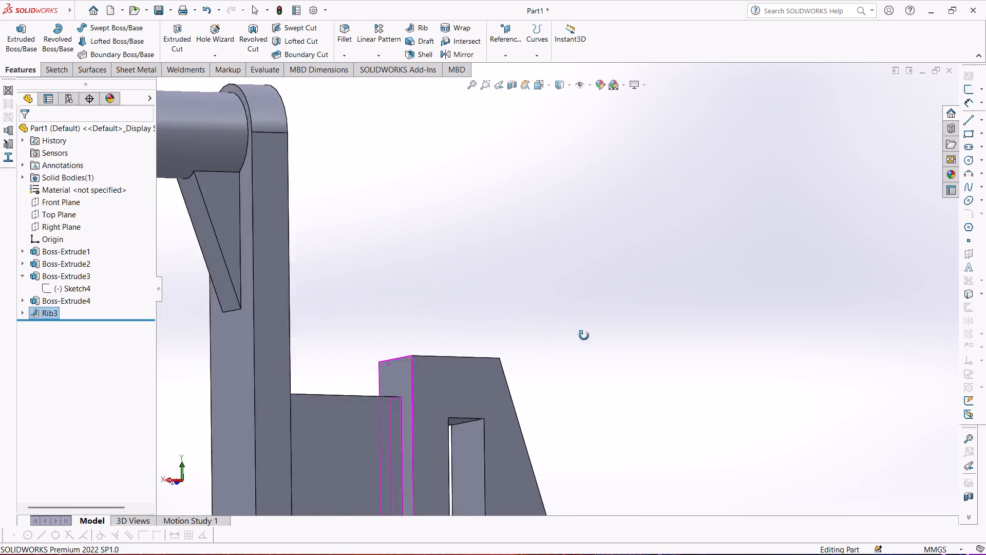
{"action": "middle_click_drag", "start_coordinate": [584, 336], "coordinate": [743, 347]}
{"action": "scroll", "coordinate": [743, 347], "scroll_direction": "up", "scroll_amount": 4}
{"action": "middle_click_drag", "start_coordinate": [381, 227], "coordinate": [412, 235]}
{"action": "scroll", "coordinate": [381, 227], "scroll_direction": "up", "scroll_amount": 1}
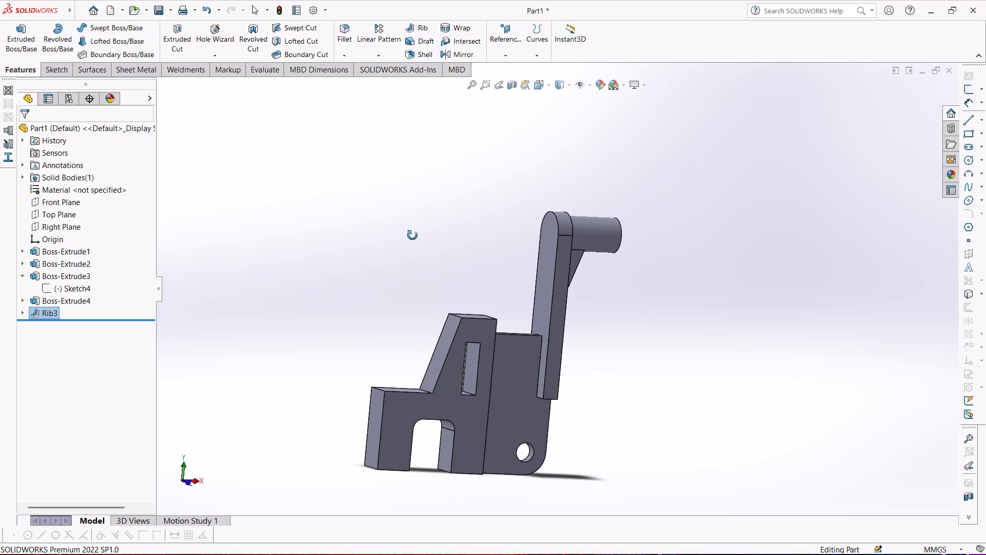
{"action": "middle_click_drag", "start_coordinate": [412, 235], "coordinate": [412, 261]}
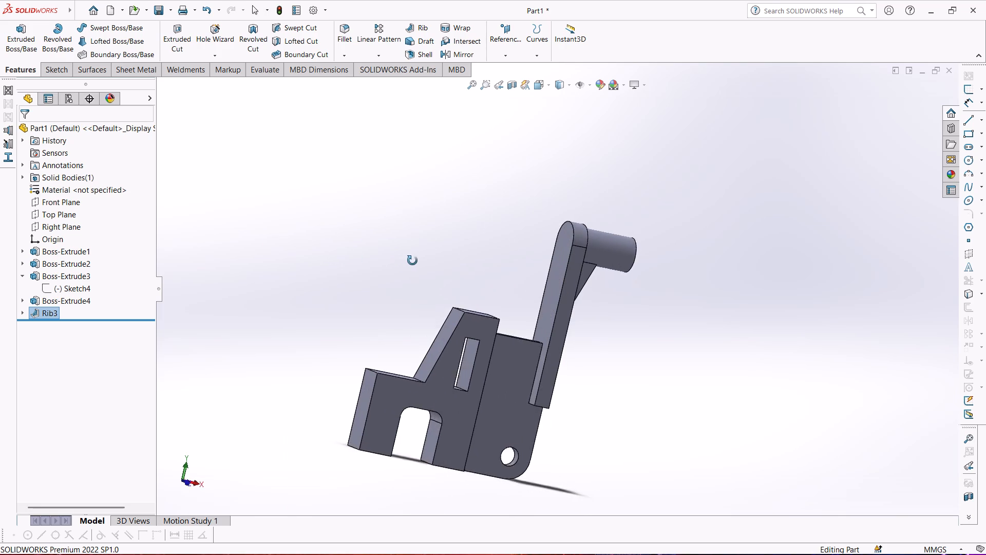
{"action": "middle_click_drag", "start_coordinate": [412, 261], "coordinate": [357, 247]}
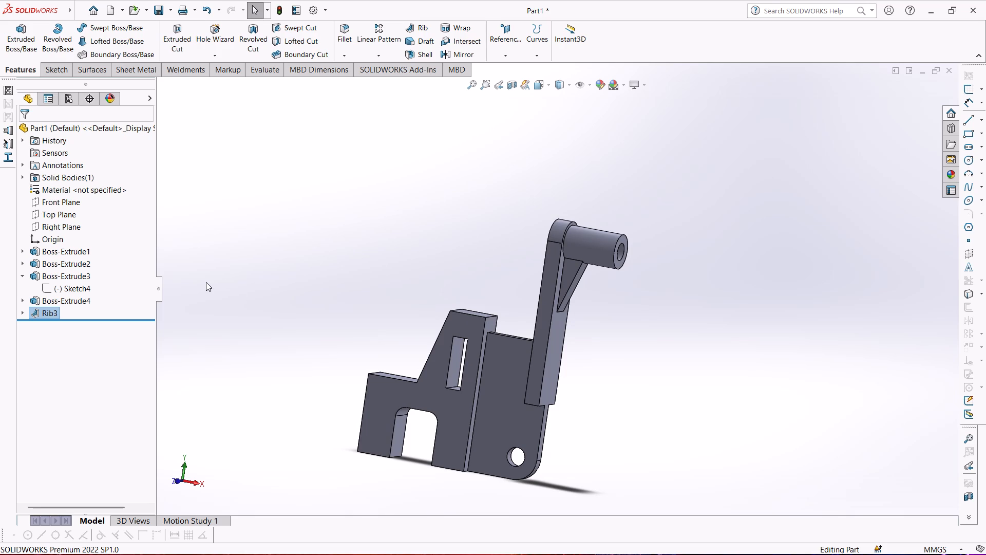
{"action": "middle_click_drag", "start_coordinate": [312, 297], "coordinate": [332, 286]}
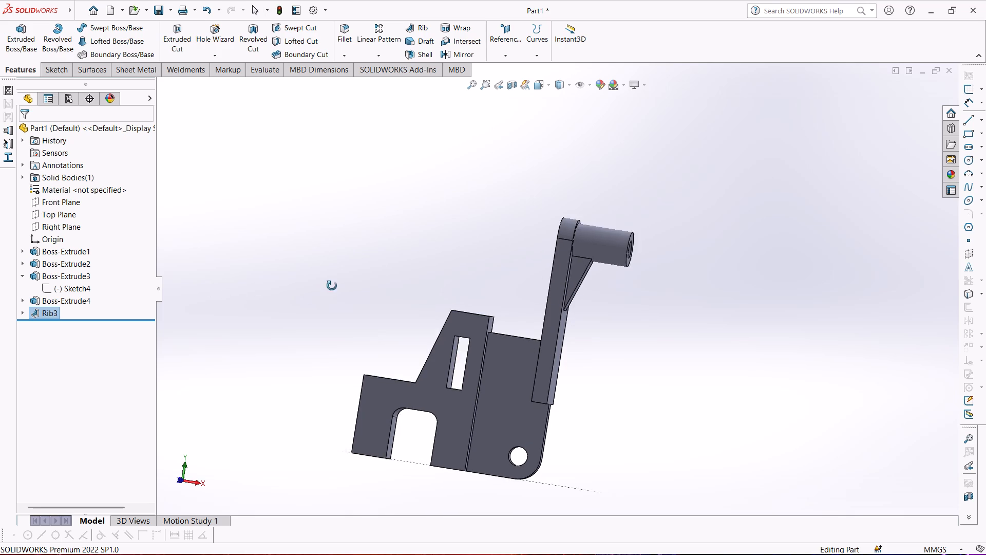
{"action": "middle_click_drag", "start_coordinate": [332, 286], "coordinate": [324, 308]}
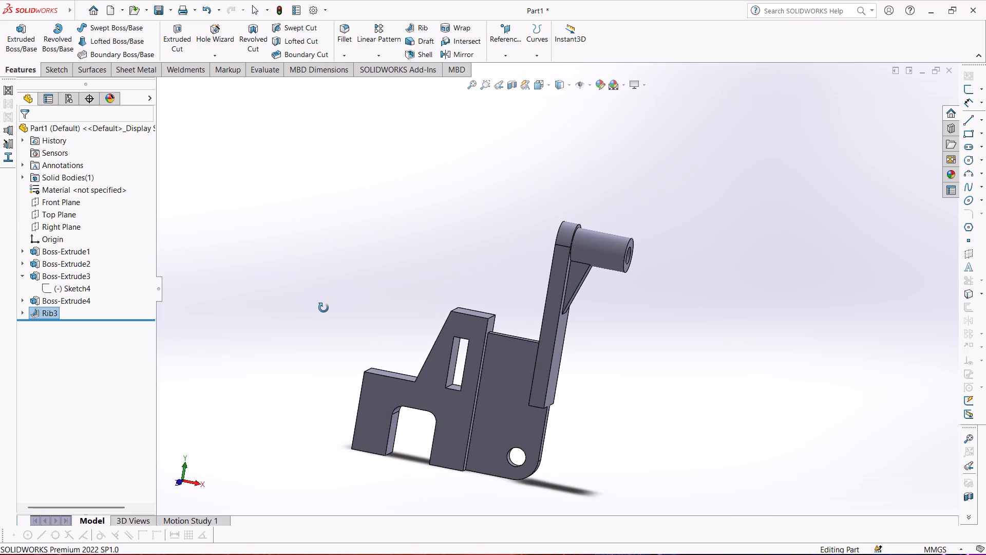
{"action": "middle_click_drag", "start_coordinate": [324, 308], "coordinate": [326, 308]}
{"action": "middle_click_drag", "start_coordinate": [328, 308], "coordinate": [339, 305]}
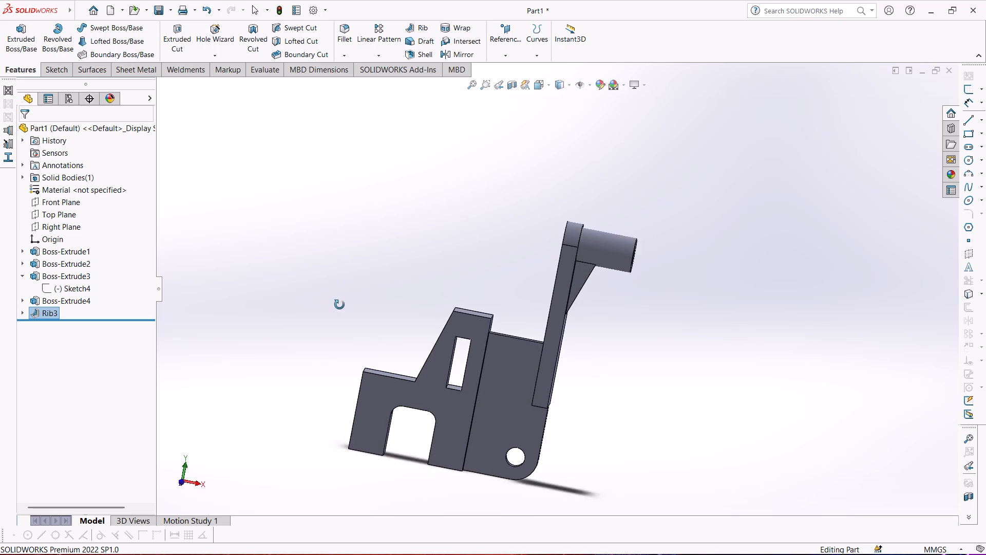
{"action": "middle_click_drag", "start_coordinate": [339, 305], "coordinate": [333, 284]}
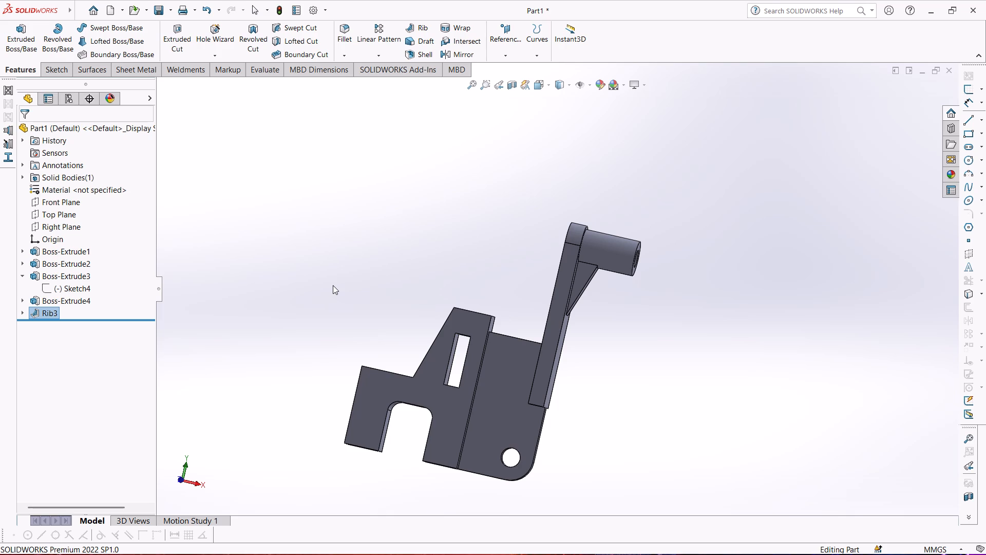
{"action": "middle_click", "coordinate": [336, 285]}
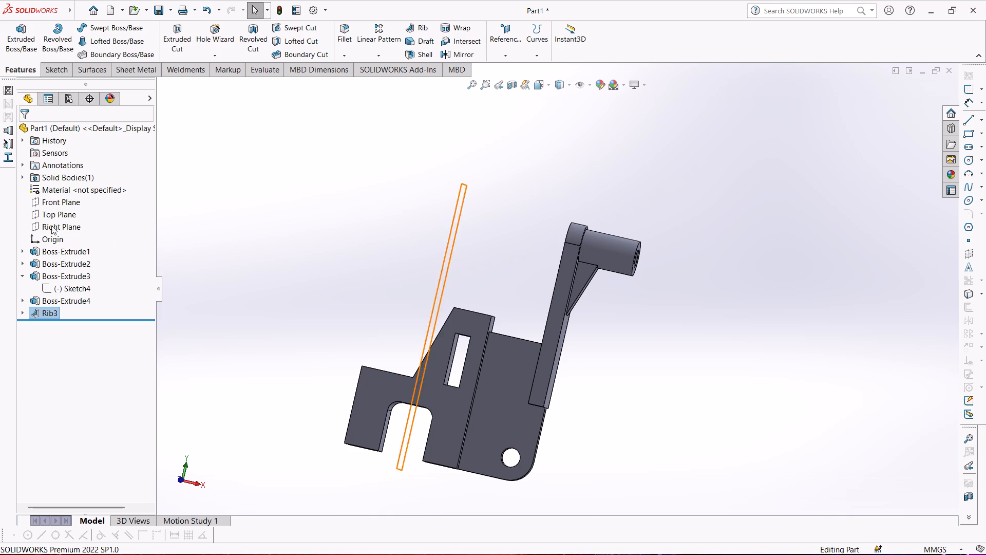
Start a Front Plane sketch with a horizontal line about 37 mm long, running outward from the base's lower outer corner.
{"action": "left_click", "coordinate": [46, 199]}
{"action": "left_click", "coordinate": [48, 66]}
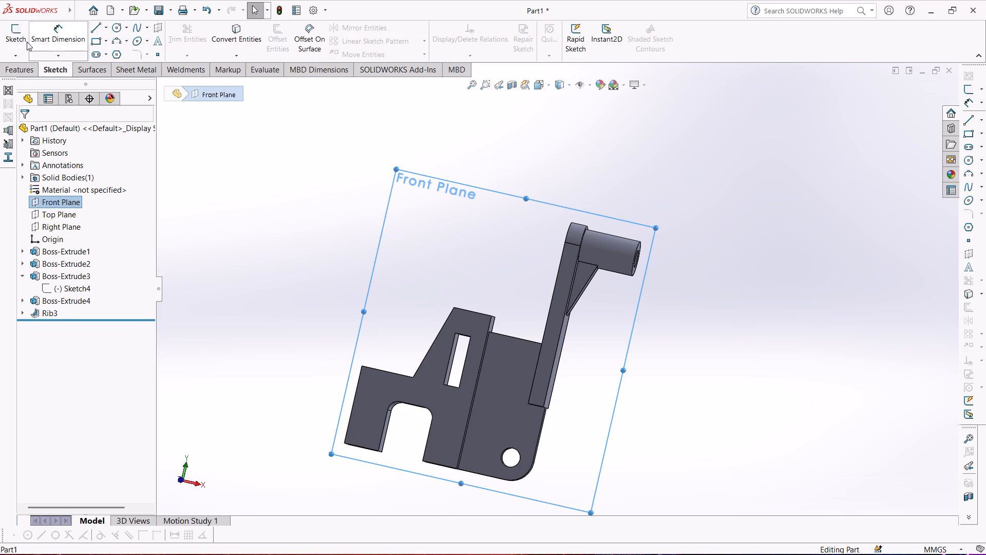
{"action": "left_click", "coordinate": [14, 35]}
{"action": "left_click", "coordinate": [198, 222]}
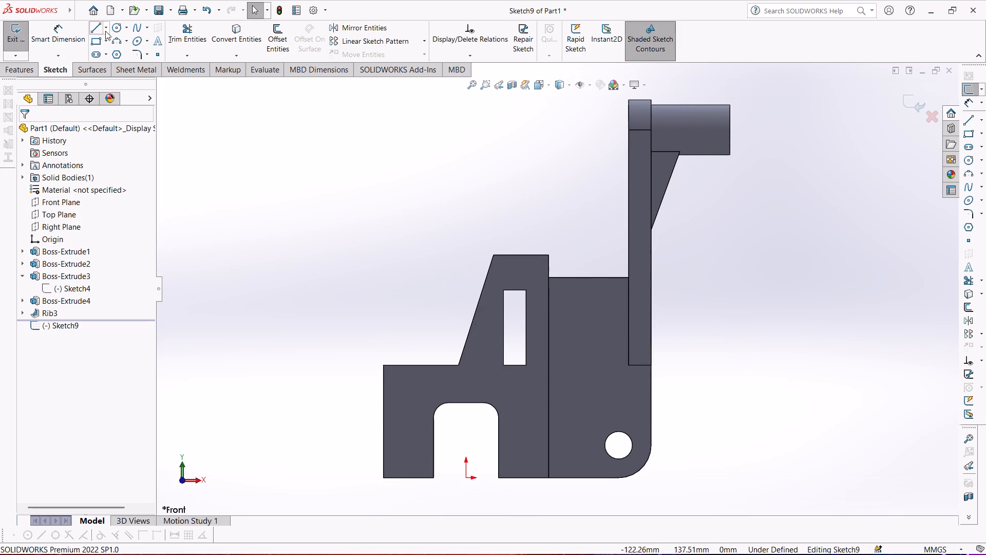
{"action": "left_click", "coordinate": [98, 26]}
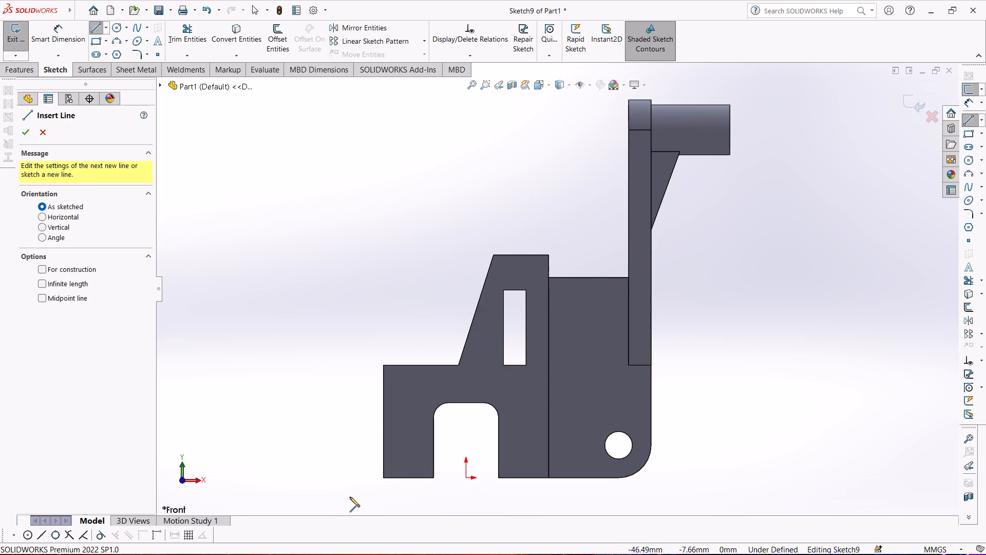
{"action": "left_click", "coordinate": [381, 477]}
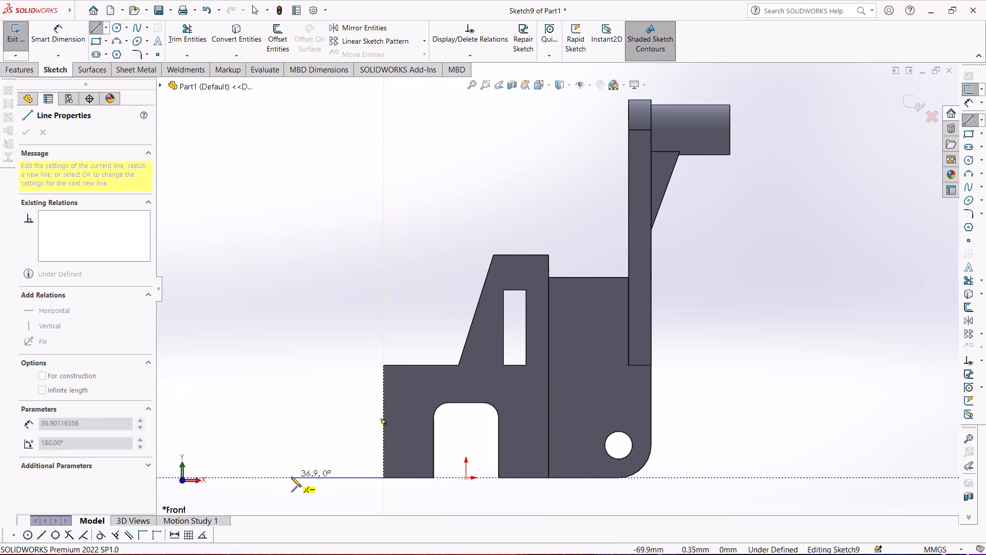
{"action": "left_click", "coordinate": [291, 477]}
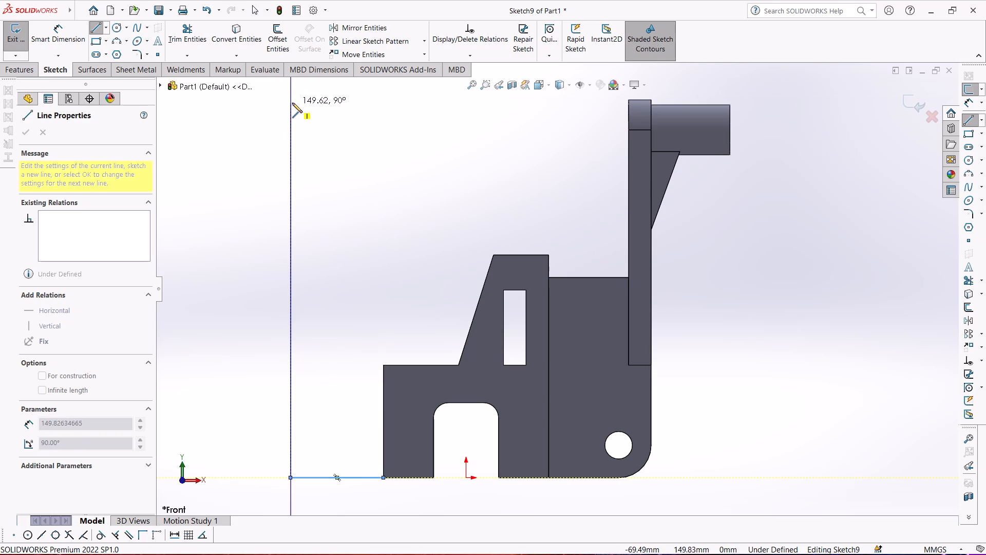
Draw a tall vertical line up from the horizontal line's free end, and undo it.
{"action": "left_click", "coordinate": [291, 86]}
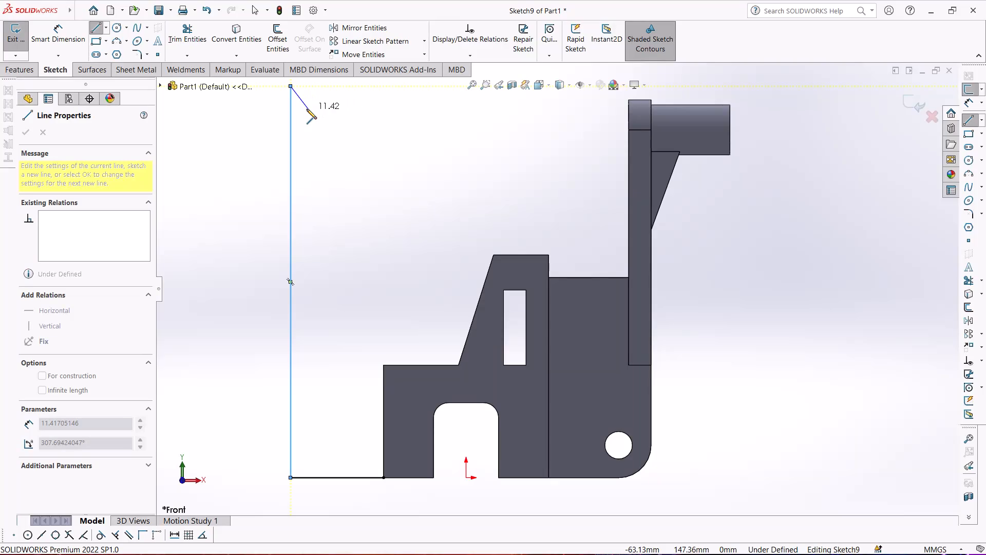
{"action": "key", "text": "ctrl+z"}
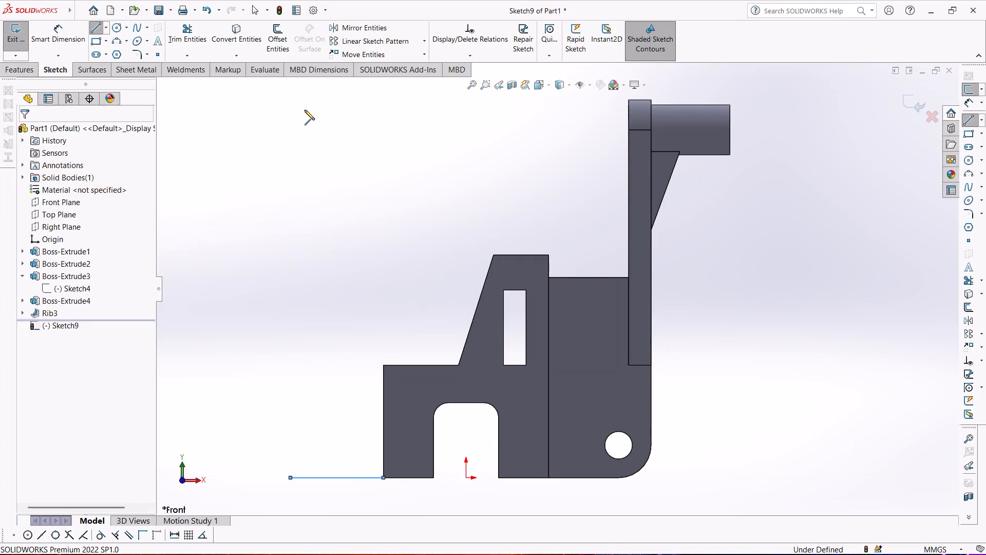
From the horizontal line's free end, sketch a vertical line about 115 mm, a top line about 14 mm, and a slanted line to the base's upper corner.
{"action": "left_click", "coordinate": [94, 26]}
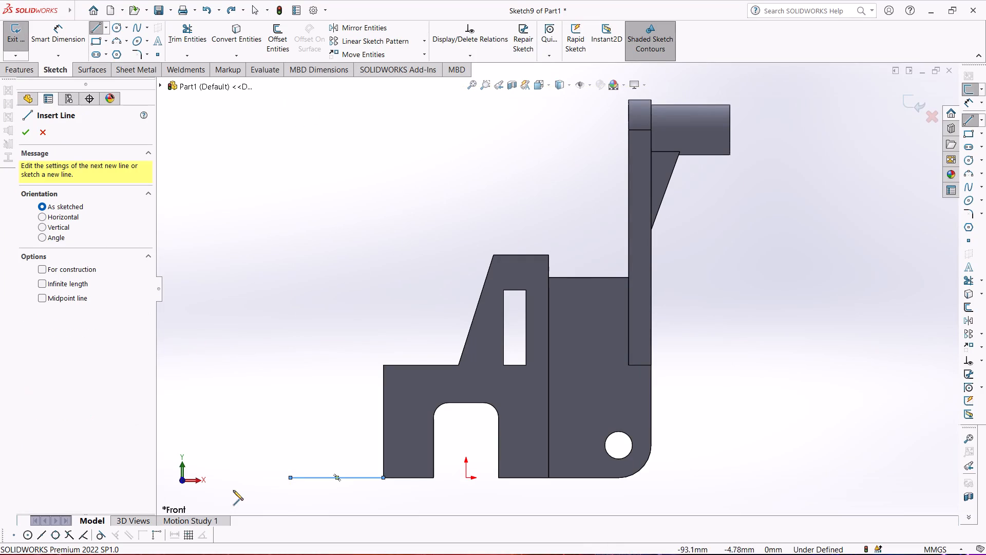
{"action": "left_click", "coordinate": [289, 477]}
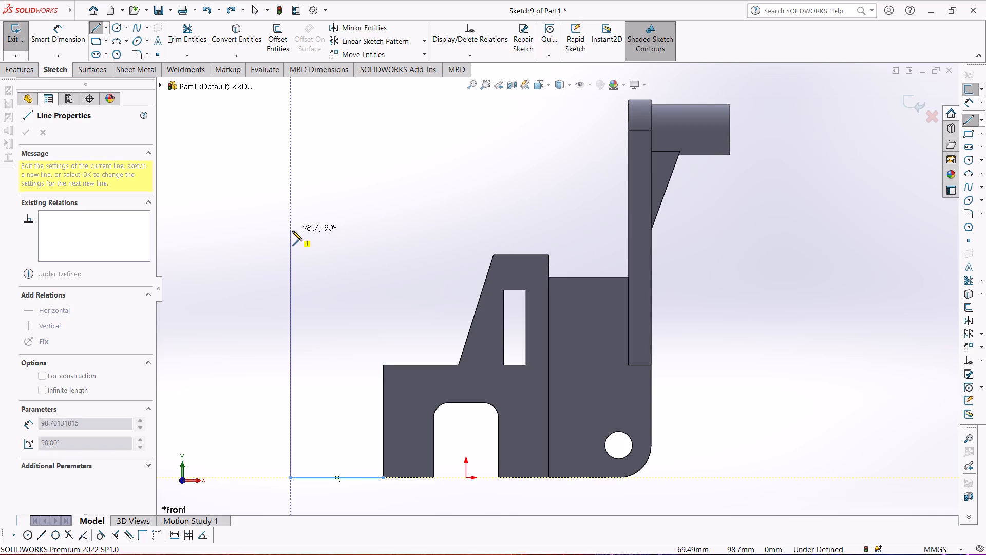
{"action": "left_click", "coordinate": [291, 191]}
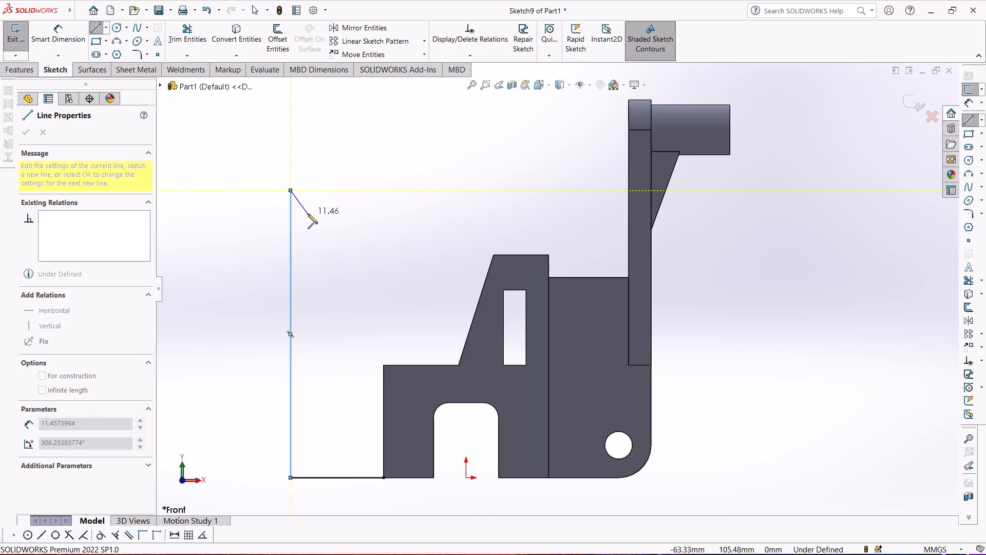
{"action": "left_click", "coordinate": [327, 190]}
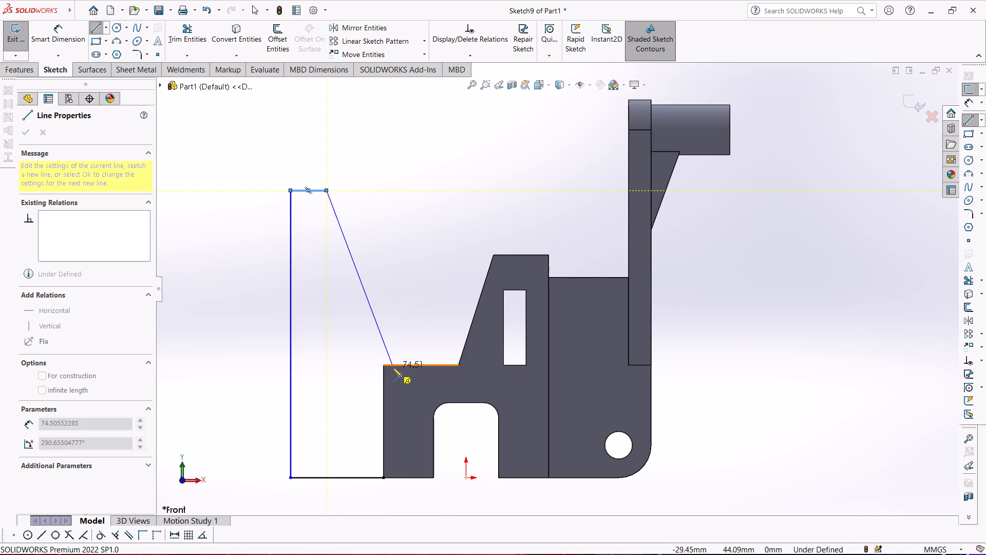
{"action": "left_click", "coordinate": [383, 365]}
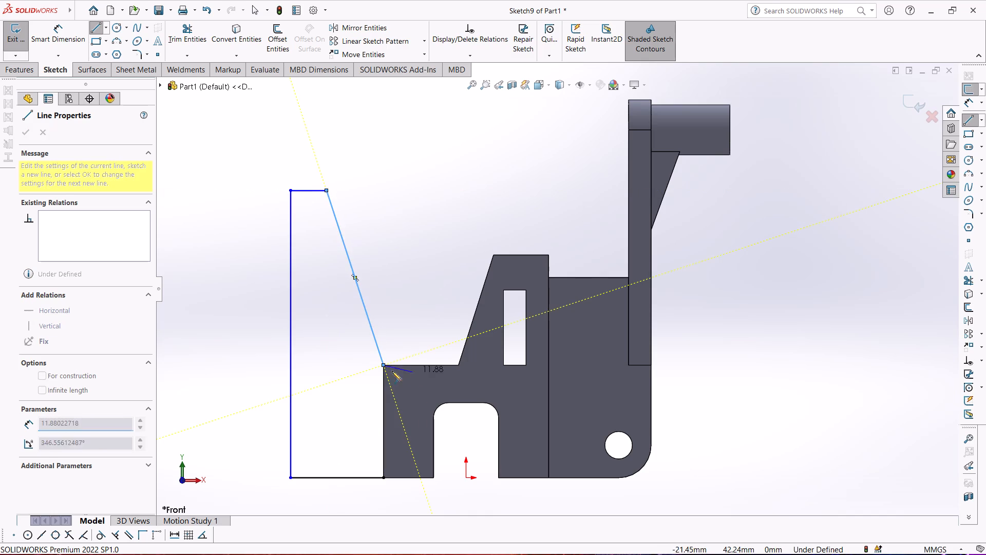
{"action": "key", "text": "Escape"}
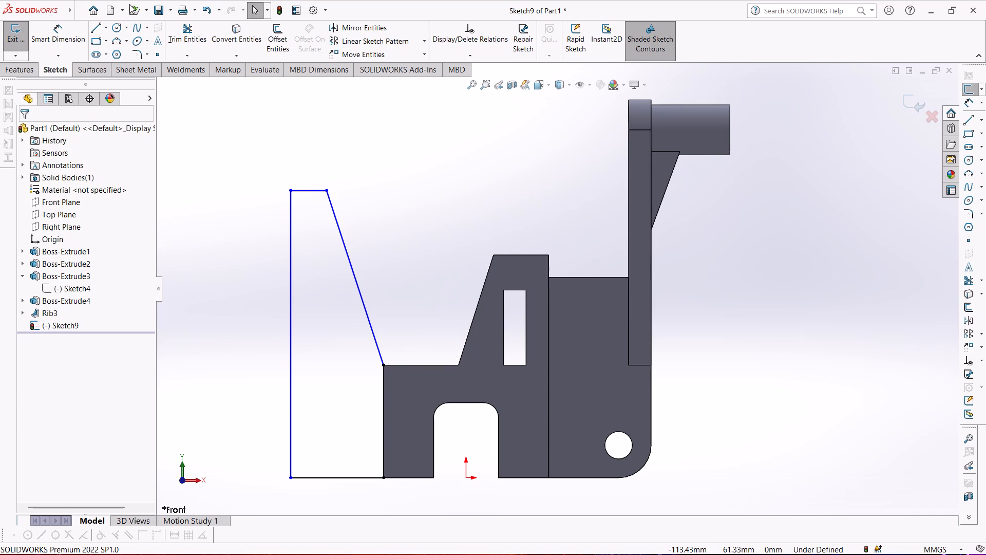
Dimension the profile's bottom horizontal line at 37 mm.
{"action": "left_click", "coordinate": [55, 35]}
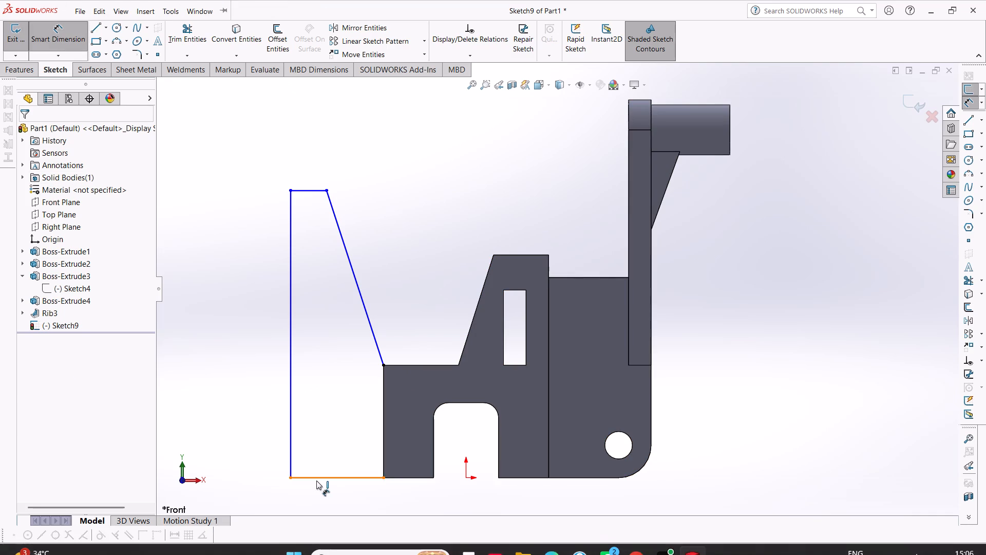
{"action": "left_click", "coordinate": [316, 480]}
{"action": "left_click", "coordinate": [321, 491]}
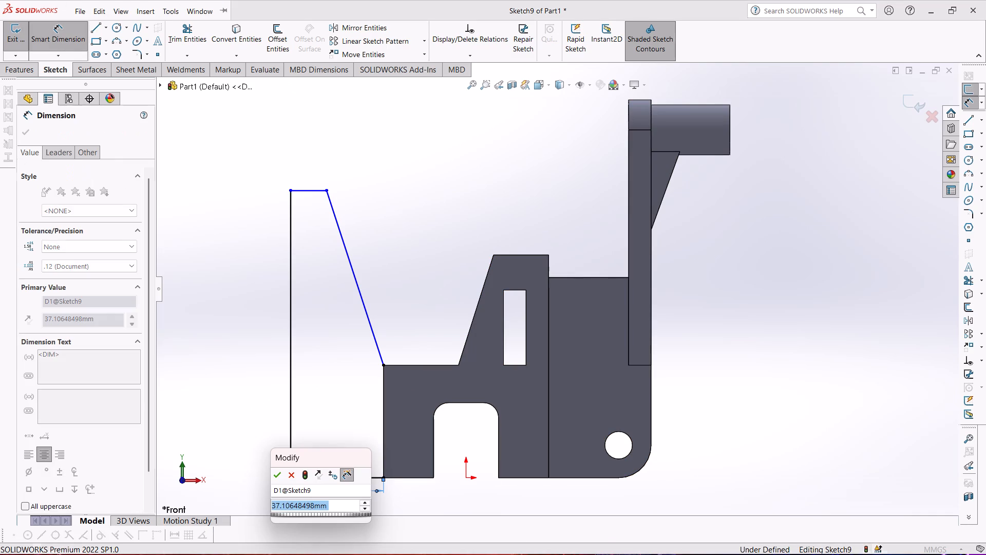
{"action": "type", "text": "37"}
{"action": "key", "text": "Return"}
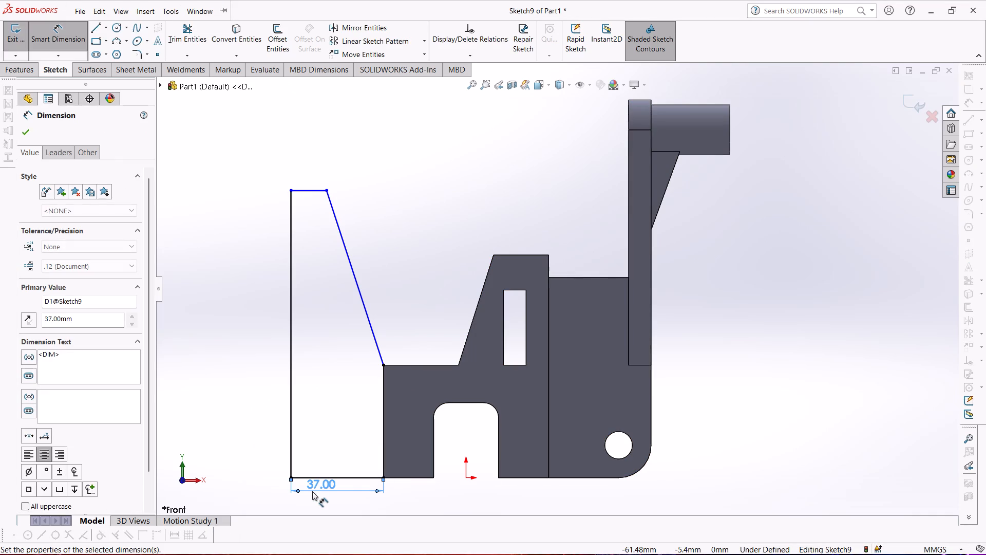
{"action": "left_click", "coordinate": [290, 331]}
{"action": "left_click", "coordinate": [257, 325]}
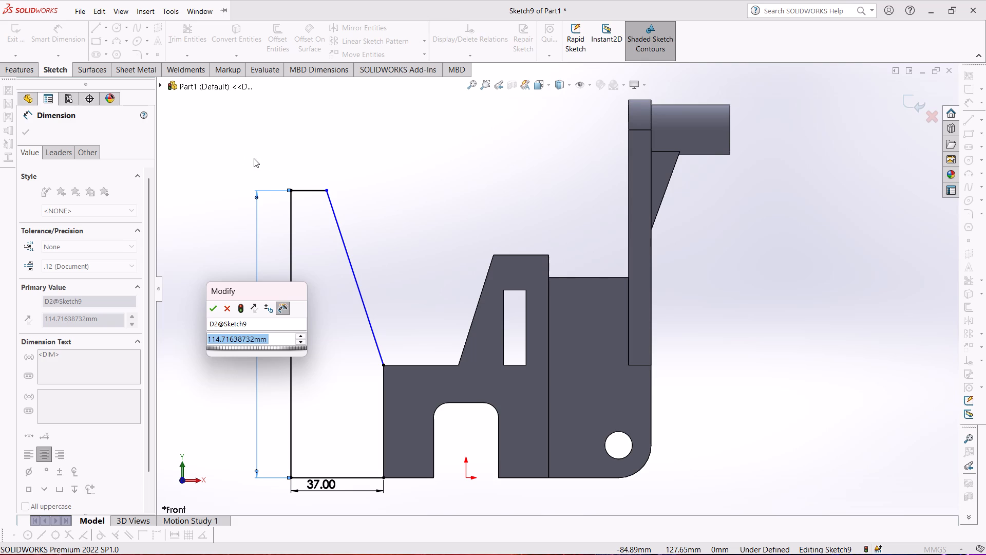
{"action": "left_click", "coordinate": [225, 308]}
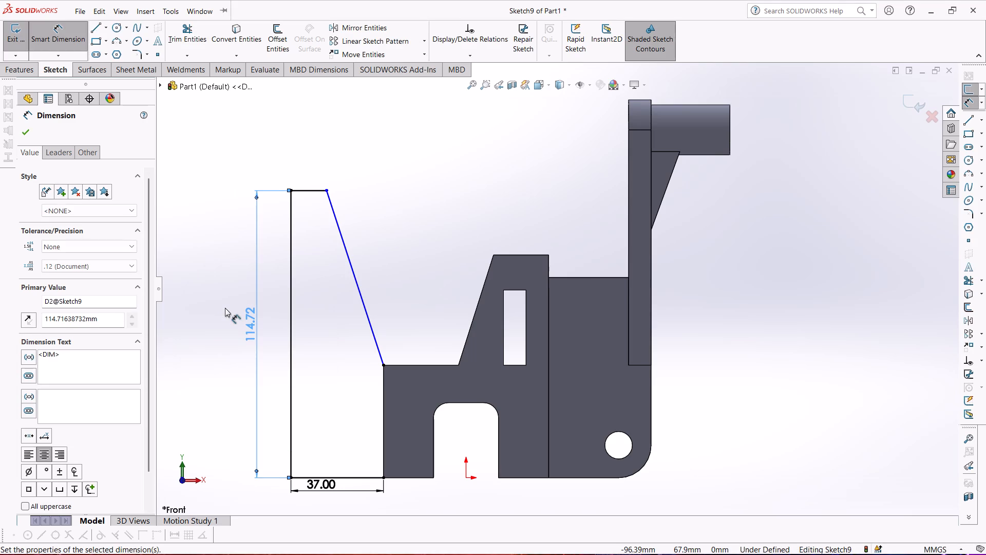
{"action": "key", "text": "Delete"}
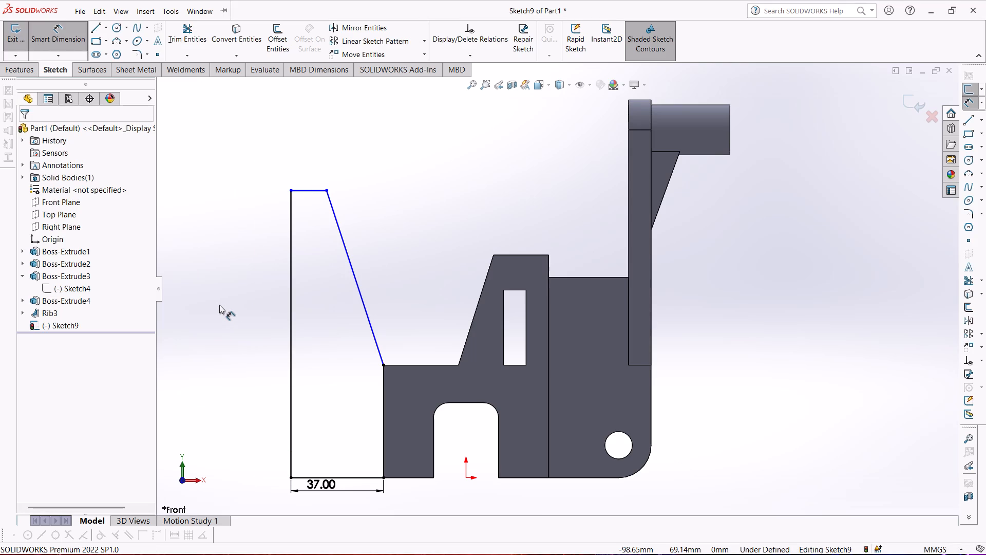
Dimension the profile's short top line at 20 mm.
{"action": "left_click", "coordinate": [312, 190]}
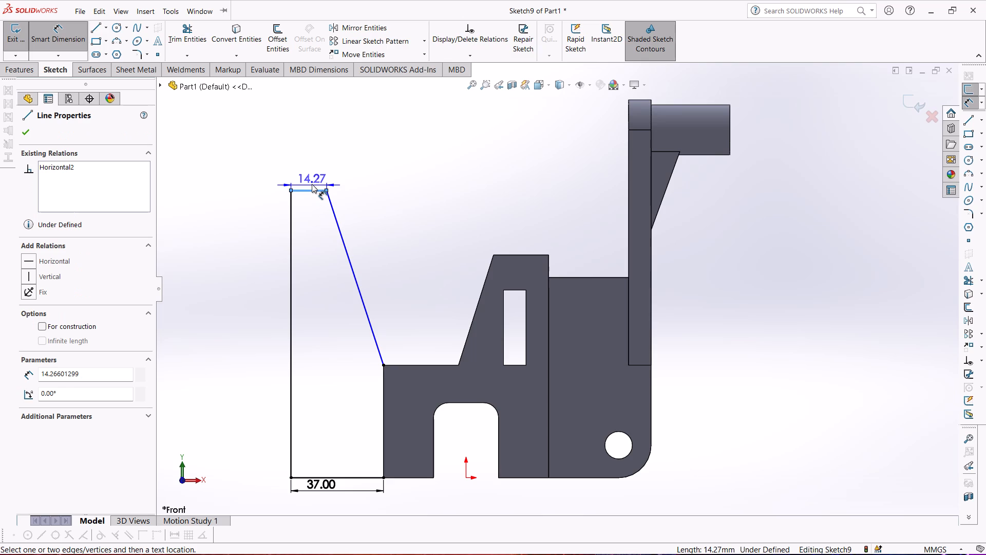
{"action": "left_click", "coordinate": [311, 177]}
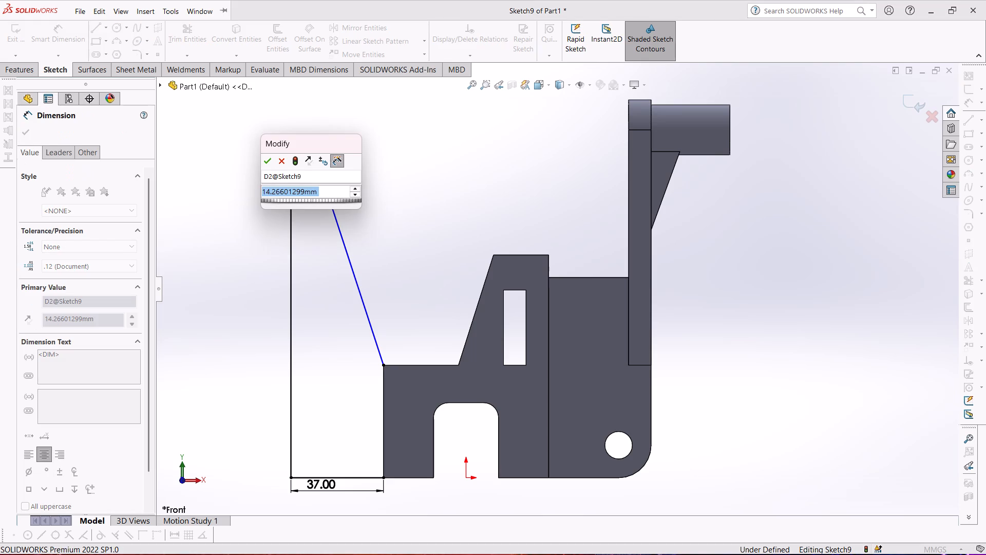
{"action": "type", "text": "20"}
{"action": "key", "text": "Return"}
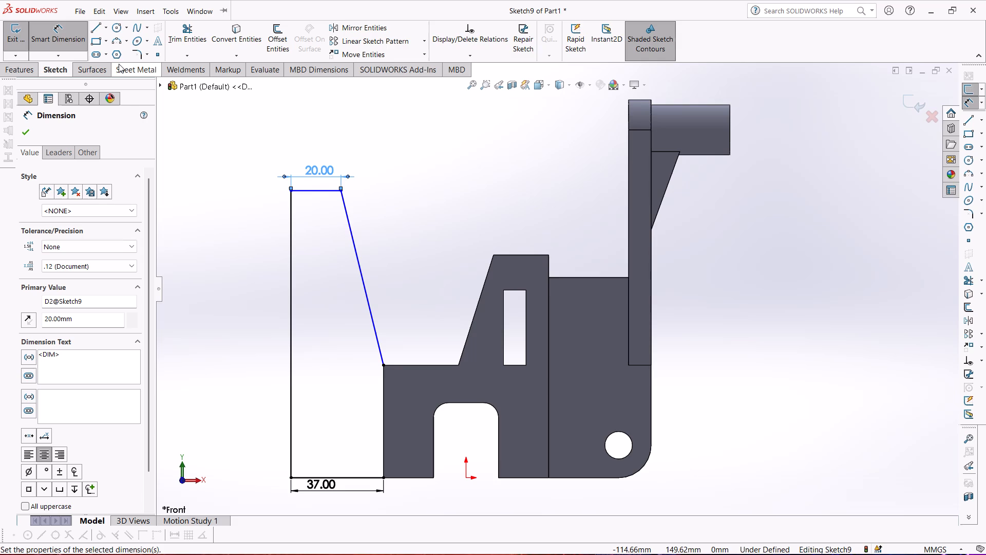
{"action": "left_click", "coordinate": [22, 129]}
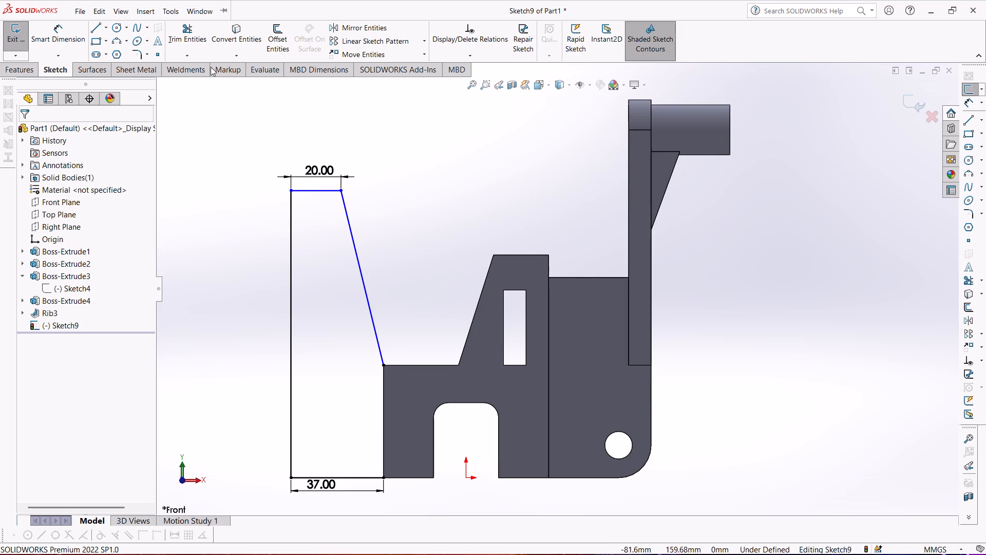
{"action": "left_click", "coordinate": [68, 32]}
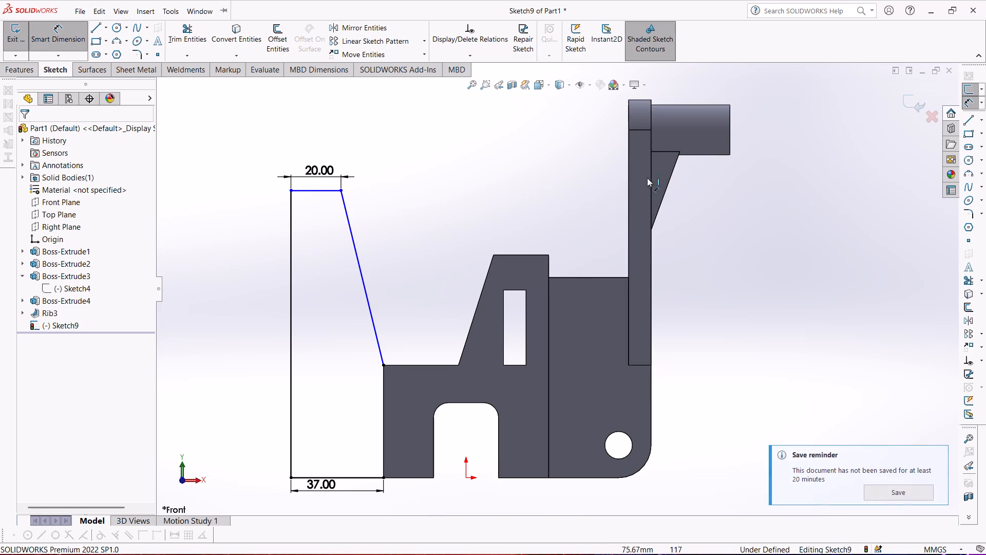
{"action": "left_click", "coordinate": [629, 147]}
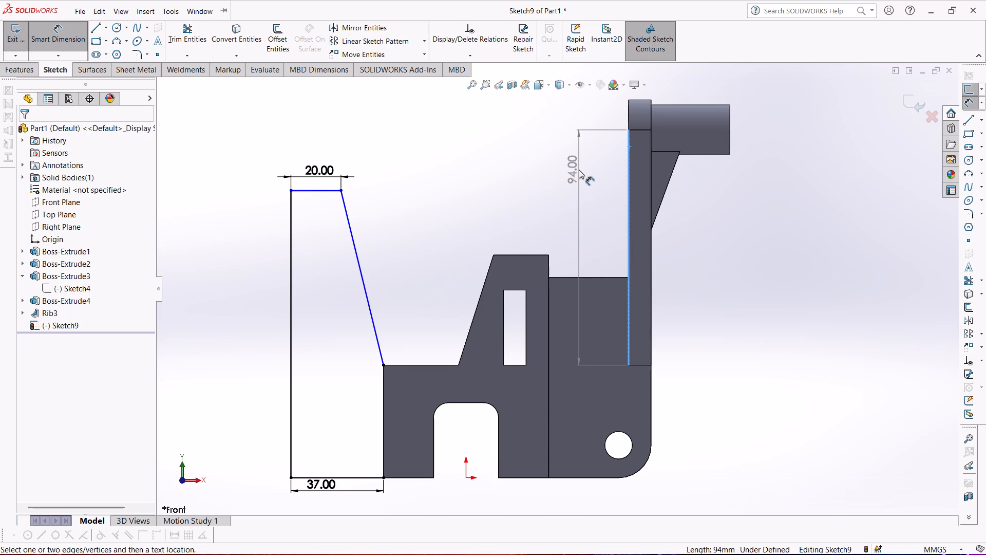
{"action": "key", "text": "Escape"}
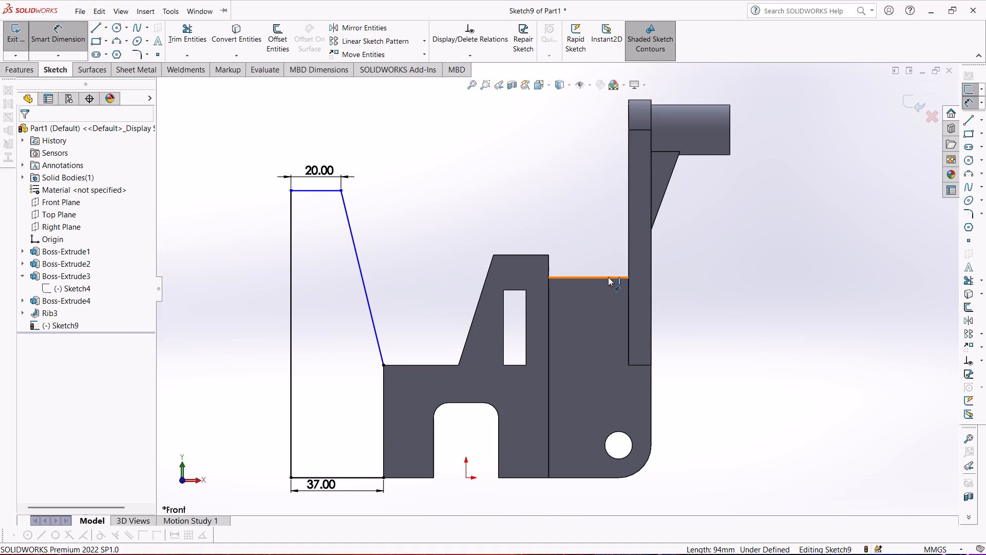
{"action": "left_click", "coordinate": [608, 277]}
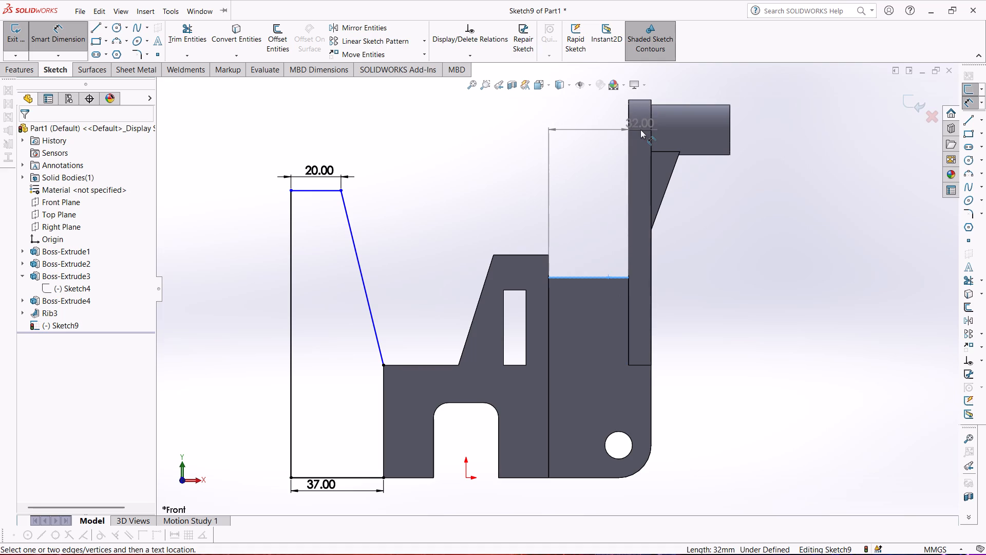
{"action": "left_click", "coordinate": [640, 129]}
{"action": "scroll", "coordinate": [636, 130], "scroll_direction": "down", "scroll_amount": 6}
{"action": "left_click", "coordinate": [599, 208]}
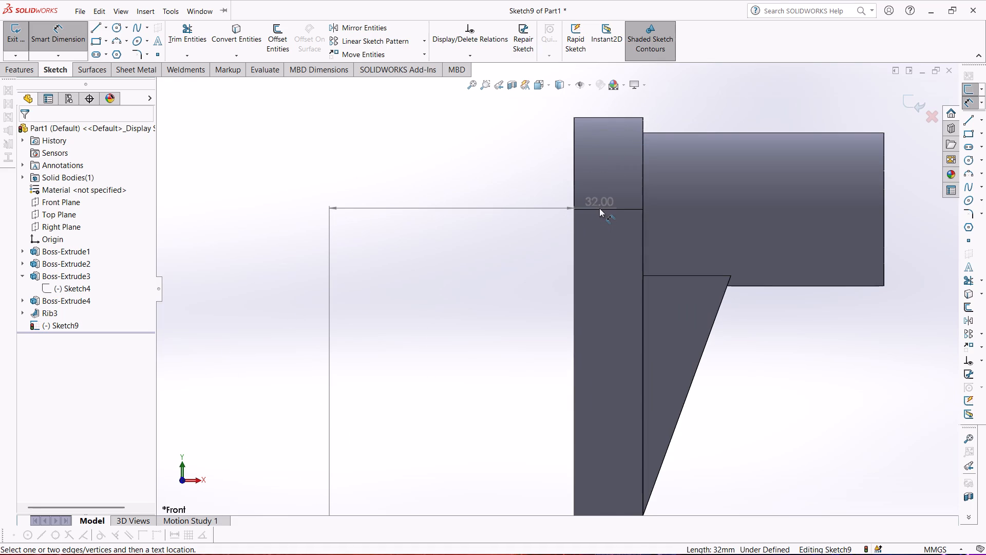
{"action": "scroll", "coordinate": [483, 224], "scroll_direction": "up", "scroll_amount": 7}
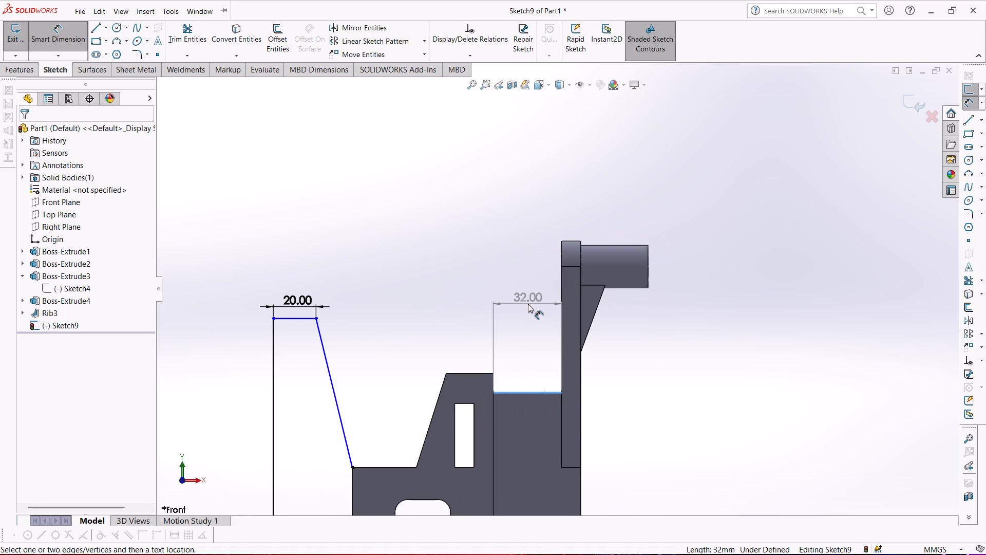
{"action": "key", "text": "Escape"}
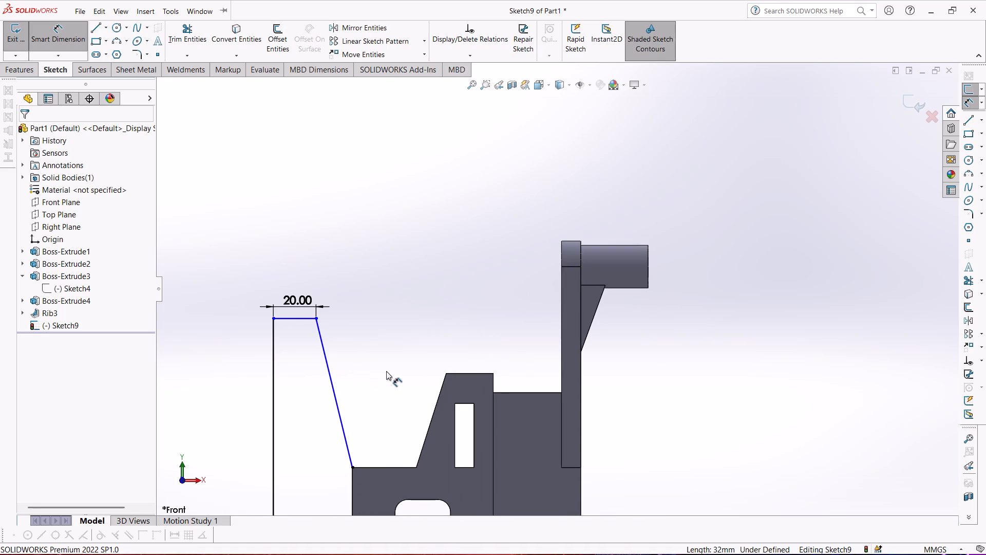
Dimension the profile's outer vertical line at 100 mm.
{"action": "scroll", "coordinate": [383, 379], "scroll_direction": "up", "scroll_amount": 1}
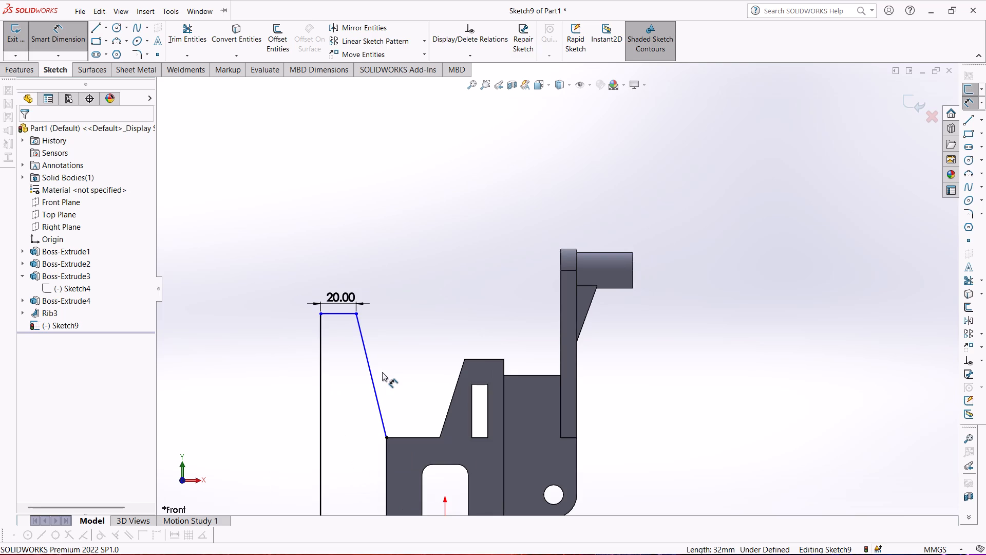
{"action": "scroll", "coordinate": [382, 374], "scroll_direction": "up", "scroll_amount": 2}
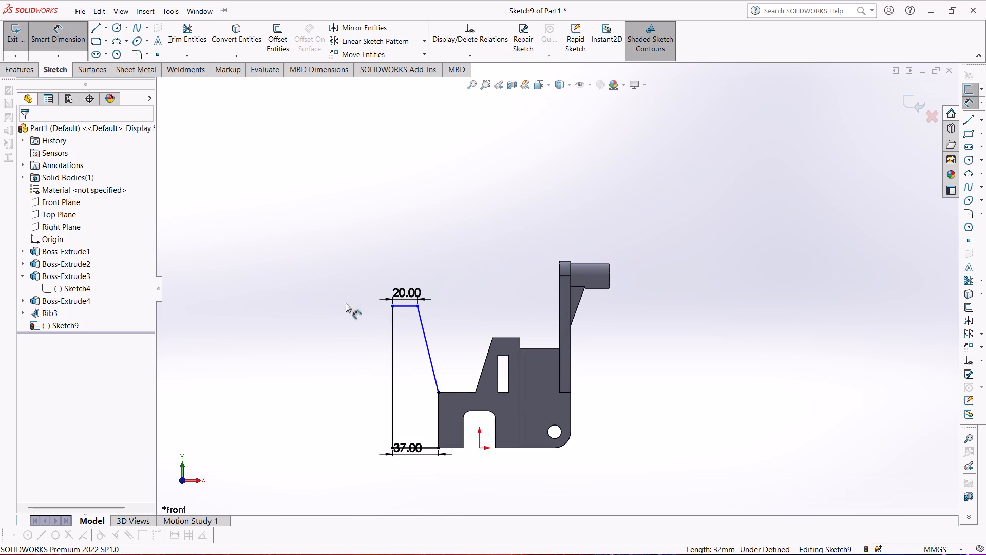
{"action": "left_click", "coordinate": [391, 365]}
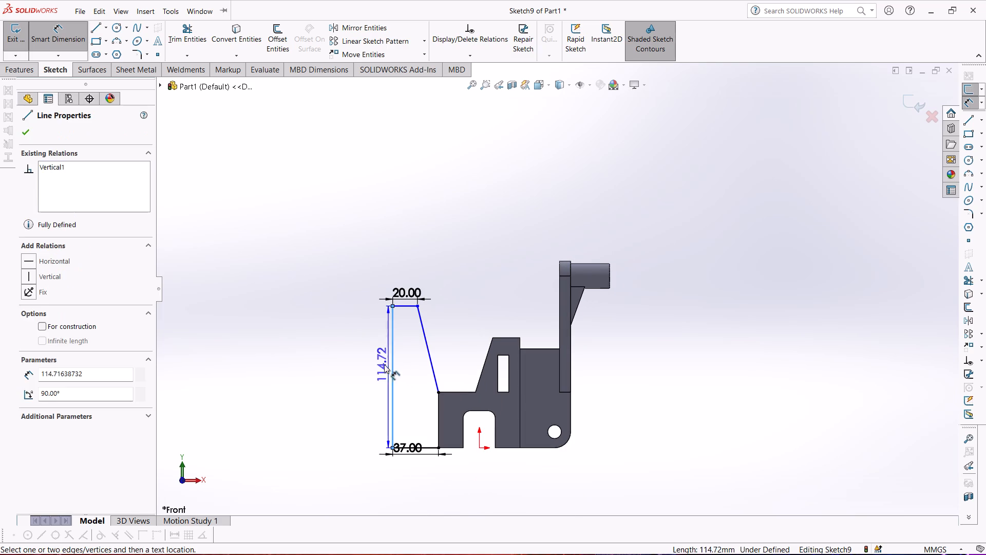
{"action": "left_click", "coordinate": [371, 365]}
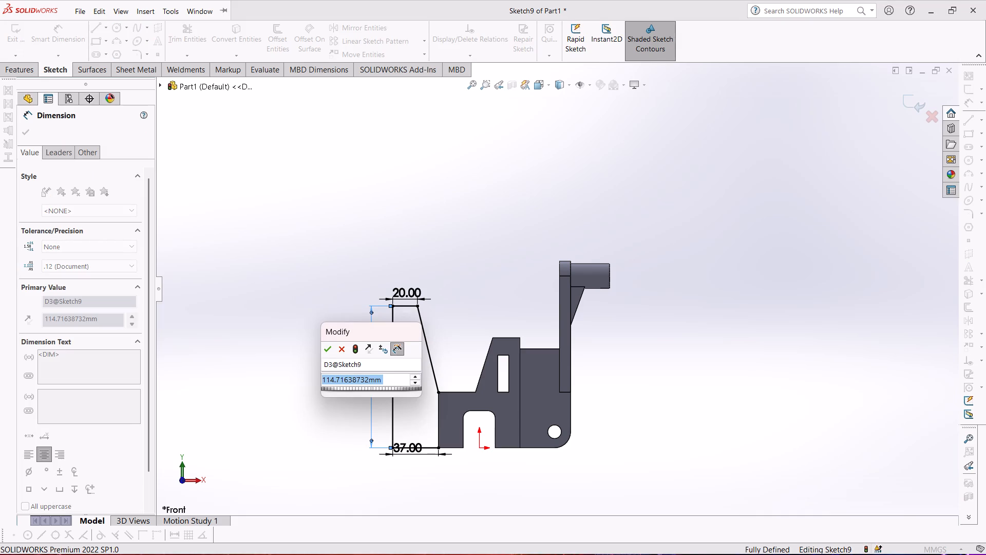
{"action": "type", "text": "100"}
{"action": "key", "text": "Return"}
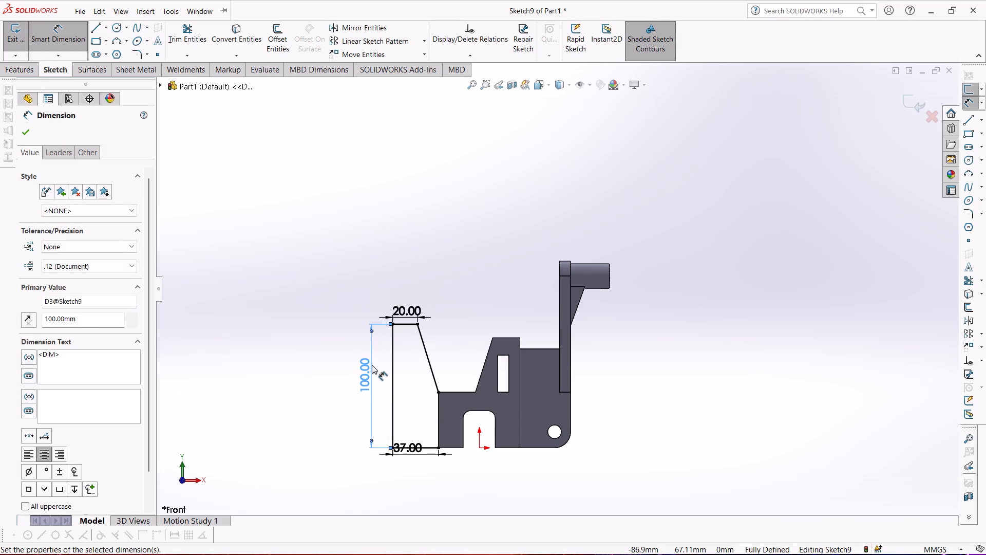
Convert the base's outer vertical edge into the sketch to close the tapered profile.
{"action": "left_click", "coordinate": [294, 347]}
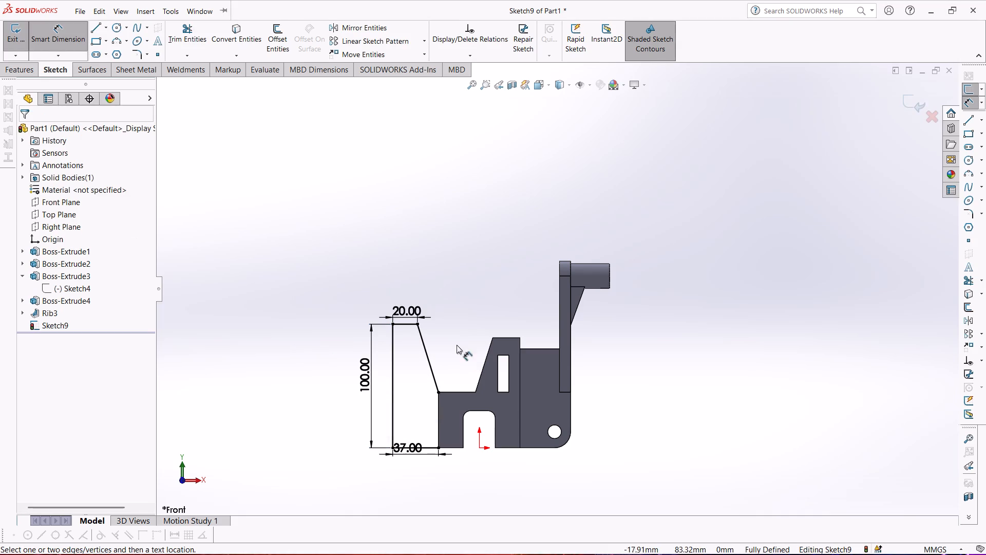
{"action": "scroll", "coordinate": [457, 345], "scroll_direction": "down", "scroll_amount": 5}
{"action": "scroll", "coordinate": [415, 361], "scroll_direction": "up", "scroll_amount": 2}
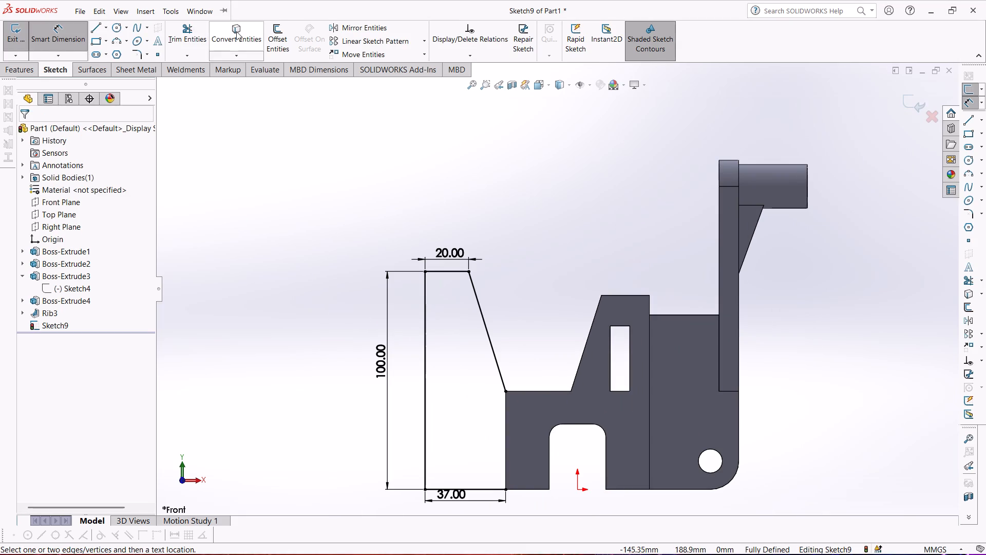
{"action": "left_click", "coordinate": [236, 31]}
{"action": "left_click", "coordinate": [506, 428]}
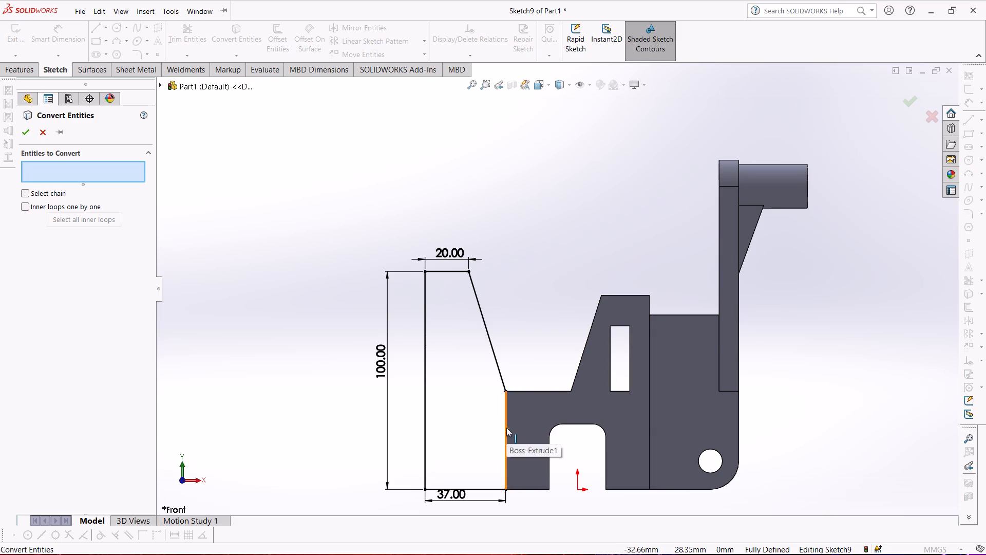
{"action": "left_click", "coordinate": [28, 135]}
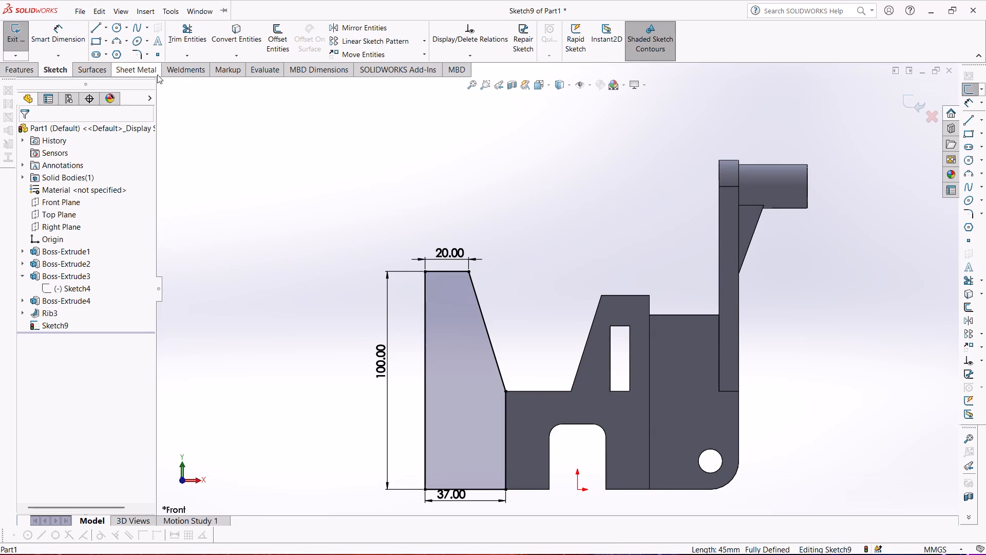
Add a 13 mm sketch fillet to the profile's lower outer corner.
{"action": "left_click", "coordinate": [138, 53]}
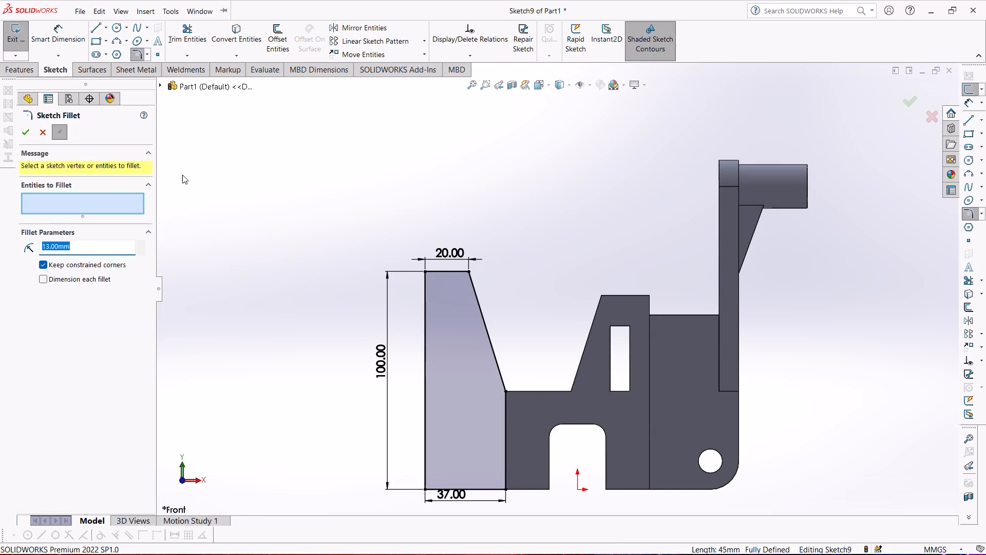
{"action": "left_click", "coordinate": [424, 489]}
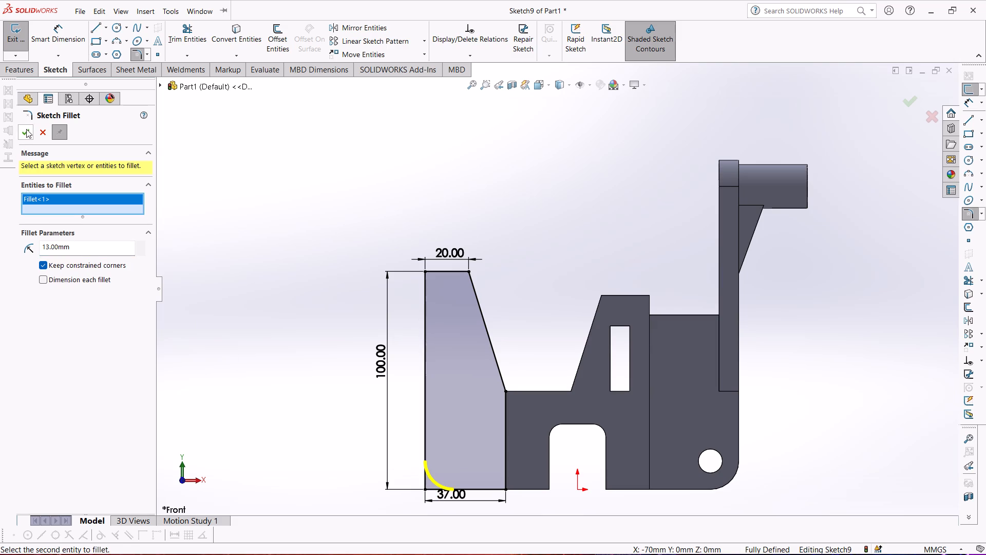
{"action": "left_click", "coordinate": [26, 129]}
Sketch a circle about 9 mm in diameter centred on the fillet's centre point.
{"action": "left_click", "coordinate": [113, 27]}
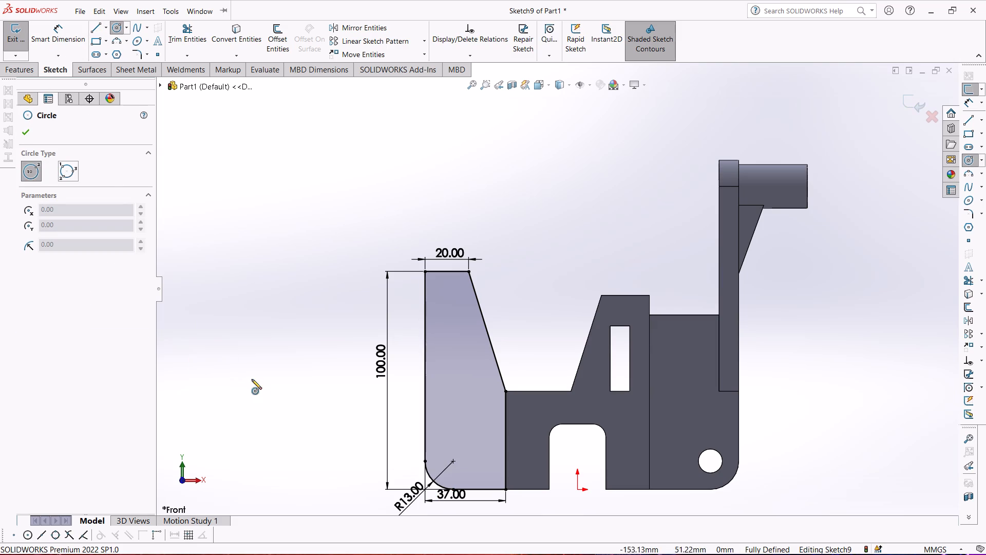
{"action": "left_click", "coordinate": [453, 462]}
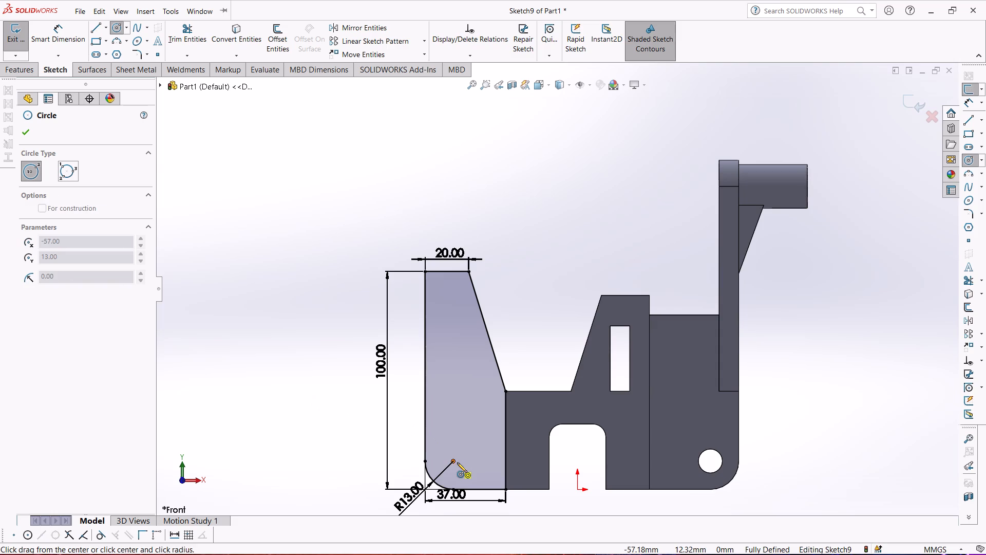
{"action": "left_click", "coordinate": [463, 464]}
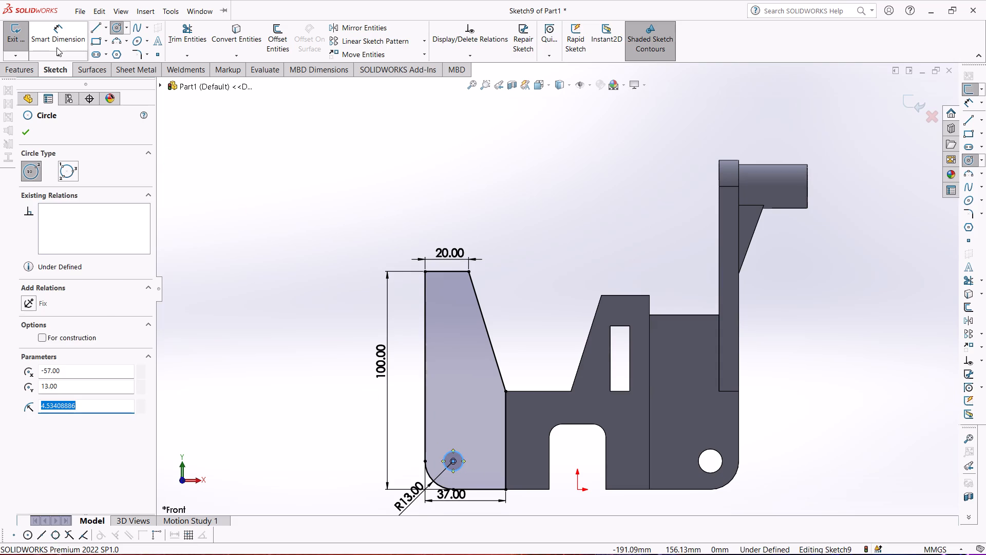
Dimension the circle's diameter at 11 mm.
{"action": "left_click", "coordinate": [56, 46]}
{"action": "left_click", "coordinate": [449, 448]}
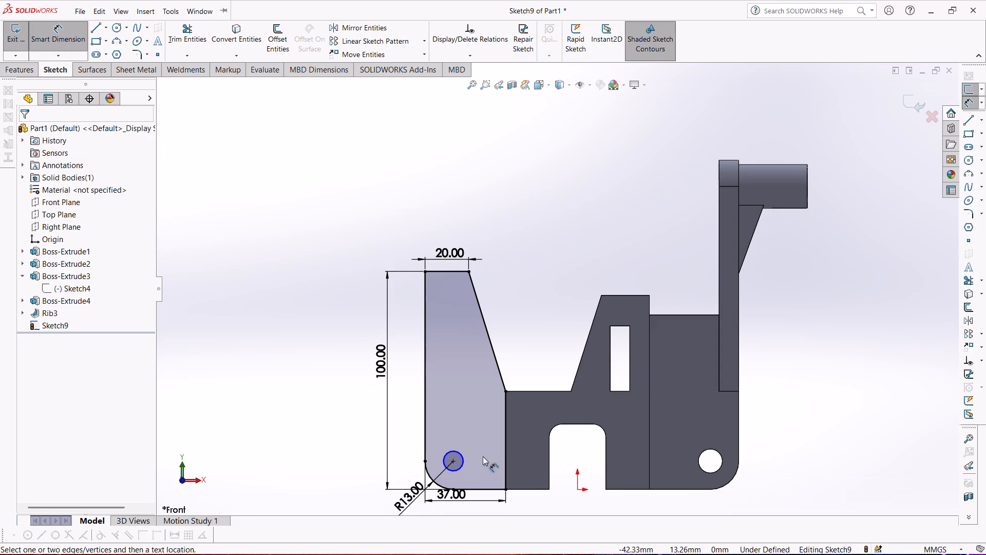
{"action": "left_click", "coordinate": [465, 461]}
{"action": "left_click", "coordinate": [314, 422]}
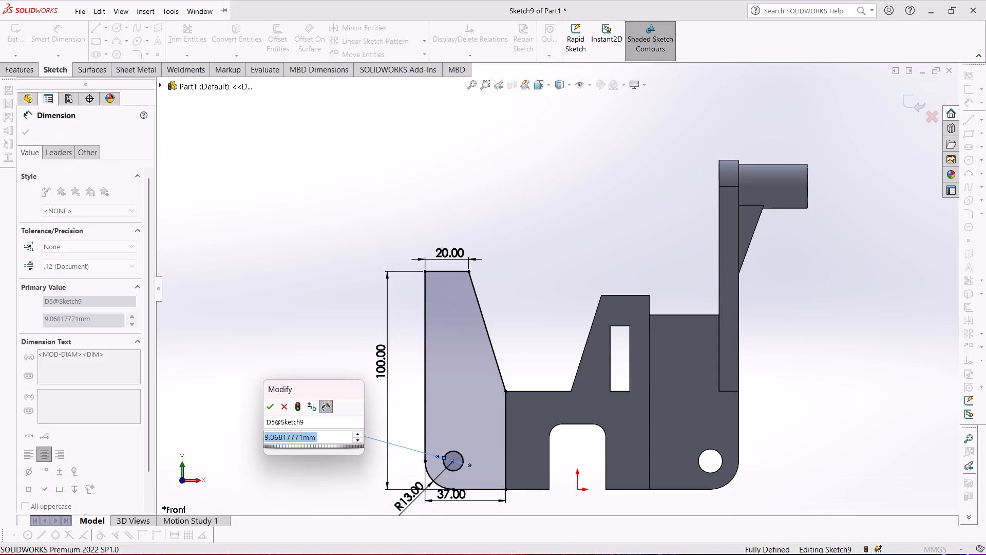
{"action": "key", "text": "1"}
{"action": "key", "text": "1"}
{"action": "key", "text": "Return"}
{"action": "left_click", "coordinate": [286, 282]}
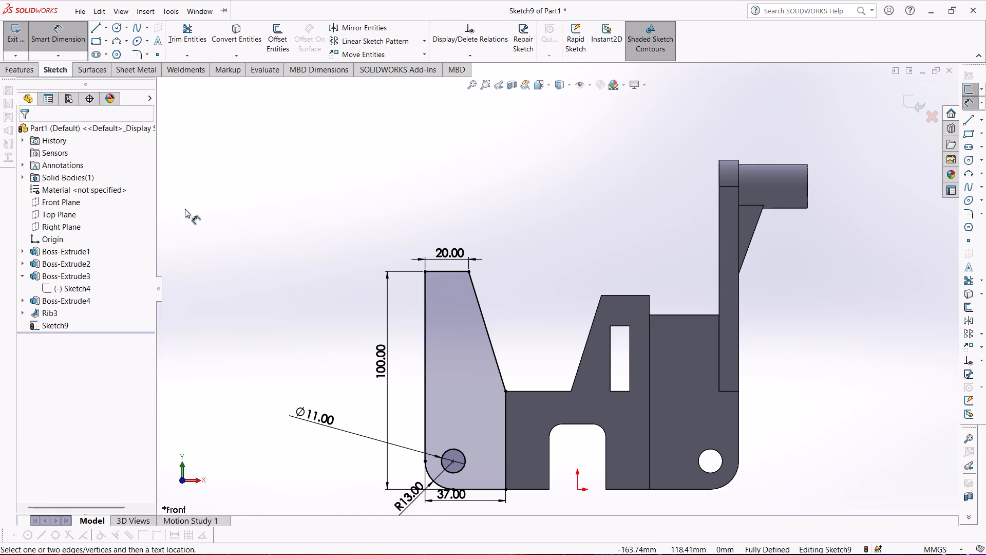
Exit the sketch and extrude the tapered profile 6 mm as a Mid Plane boss.
{"action": "left_click", "coordinate": [18, 35]}
{"action": "left_click", "coordinate": [16, 69]}
{"action": "left_click", "coordinate": [15, 40]}
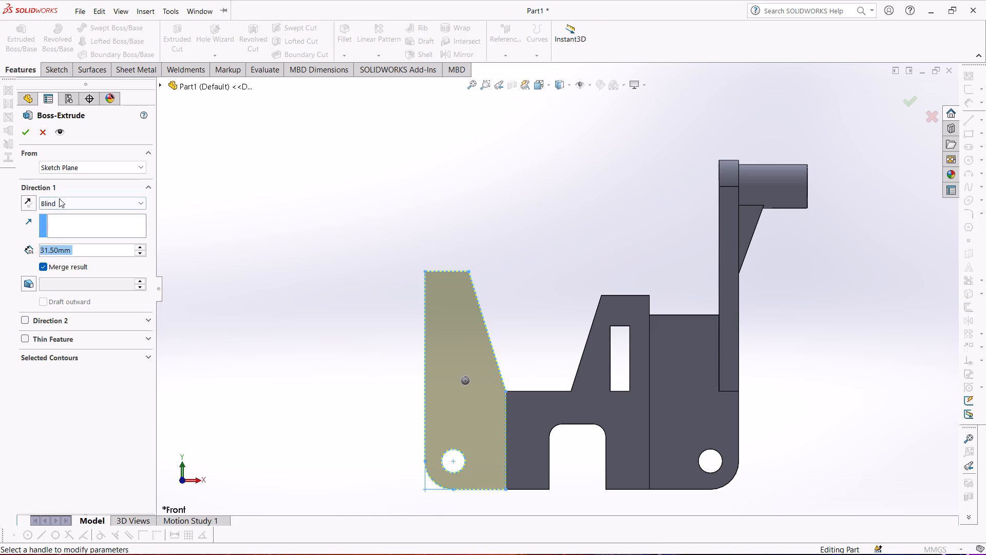
{"action": "left_click", "coordinate": [59, 198]}
{"action": "left_click", "coordinate": [66, 265]}
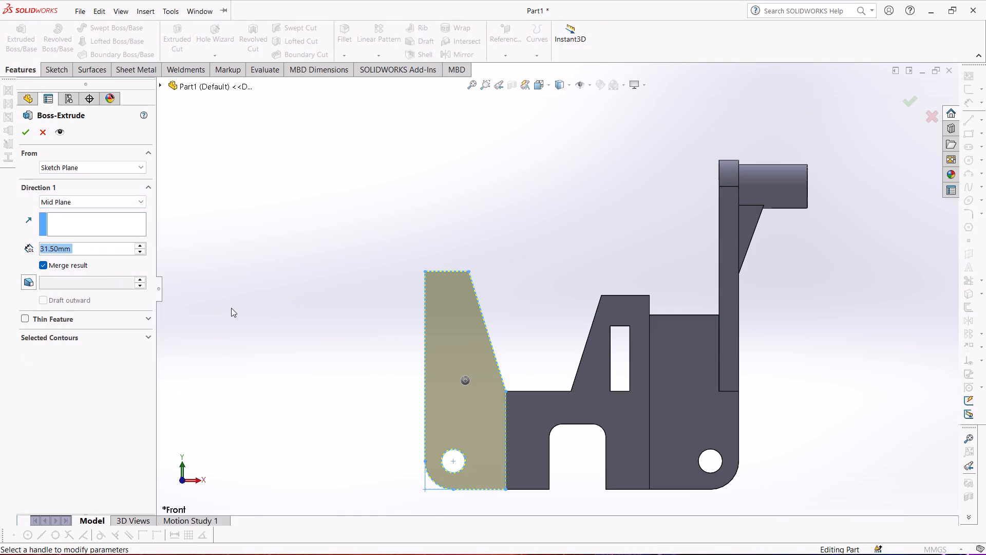
{"action": "middle_click_drag", "start_coordinate": [231, 307], "coordinate": [285, 347]}
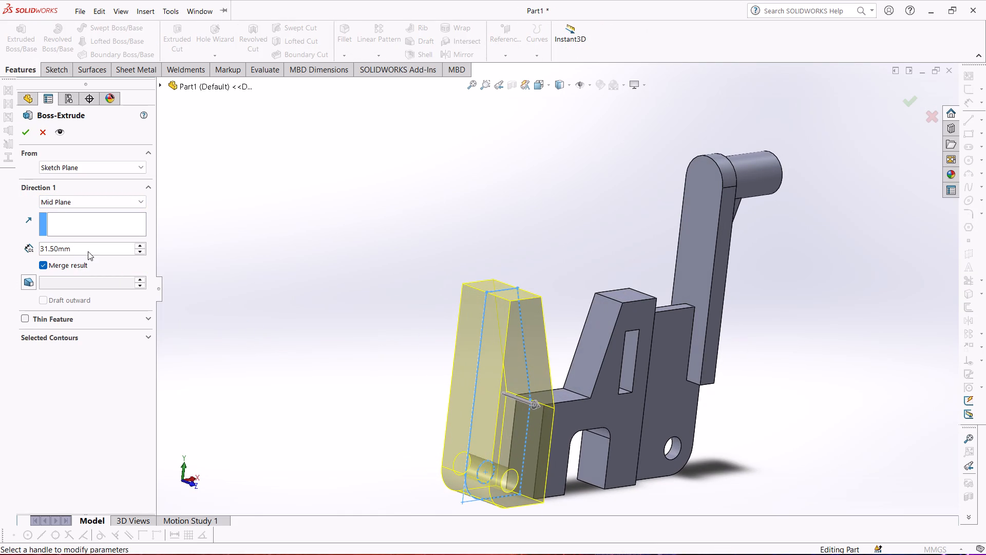
{"action": "left_click_drag", "start_coordinate": [90, 247], "coordinate": [28, 247]}
{"action": "key", "text": "6"}
{"action": "key", "text": "Return"}
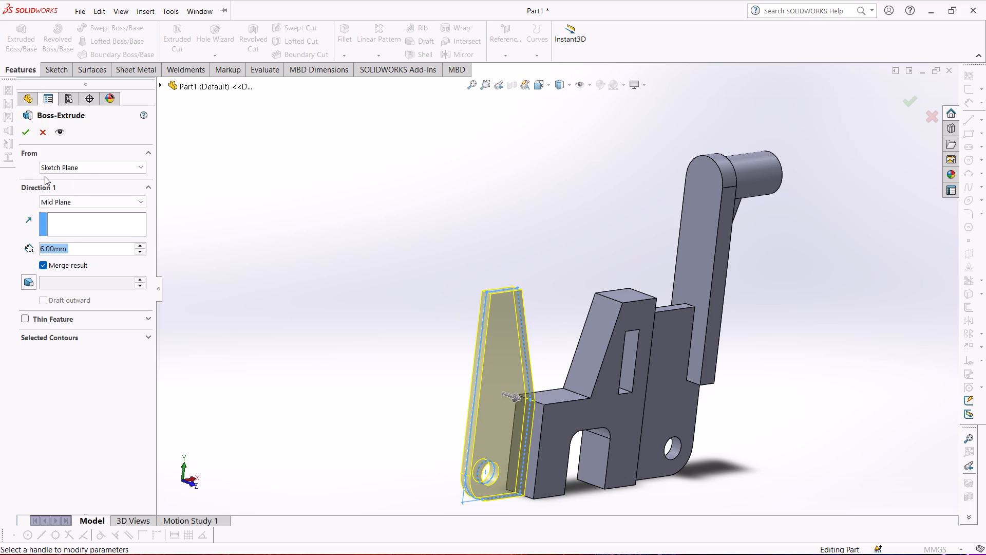
{"action": "left_click", "coordinate": [29, 129]}
Start a new sketch on the narrow outer vertical face of the tapered plate.
{"action": "middle_click_drag", "start_coordinate": [350, 322], "coordinate": [378, 324]}
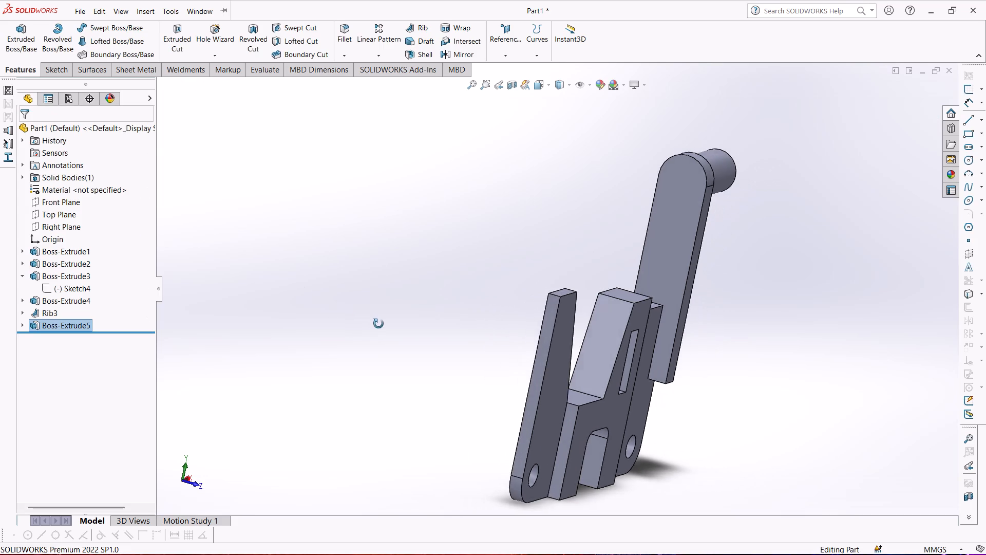
{"action": "middle_click_drag", "start_coordinate": [378, 324], "coordinate": [379, 299]}
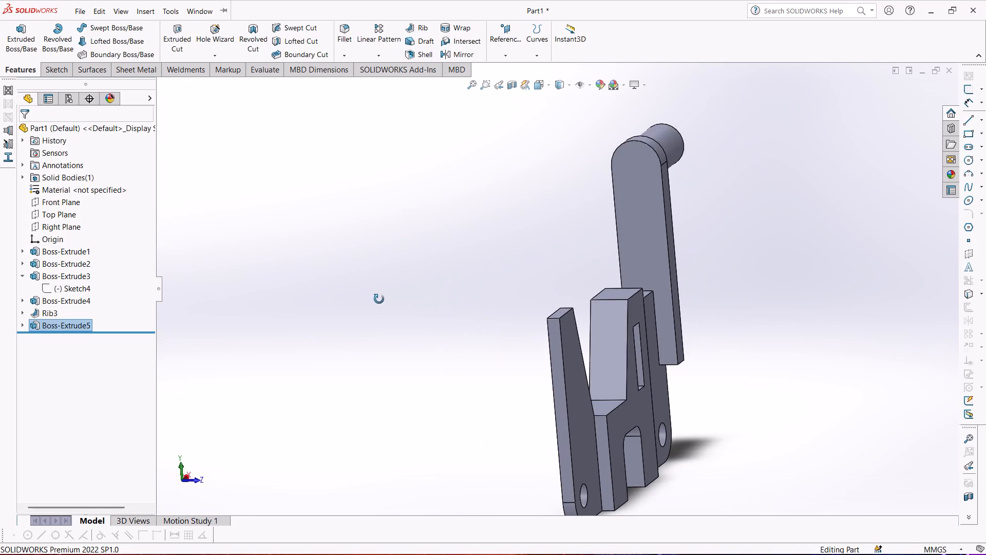
{"action": "middle_click_drag", "start_coordinate": [379, 299], "coordinate": [374, 280]}
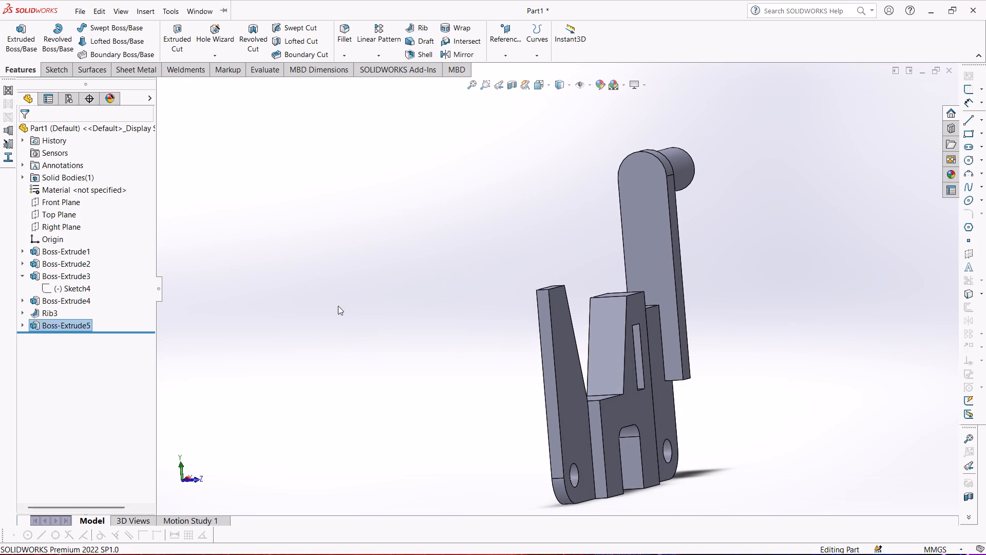
{"action": "middle_click_drag", "start_coordinate": [313, 299], "coordinate": [349, 309]}
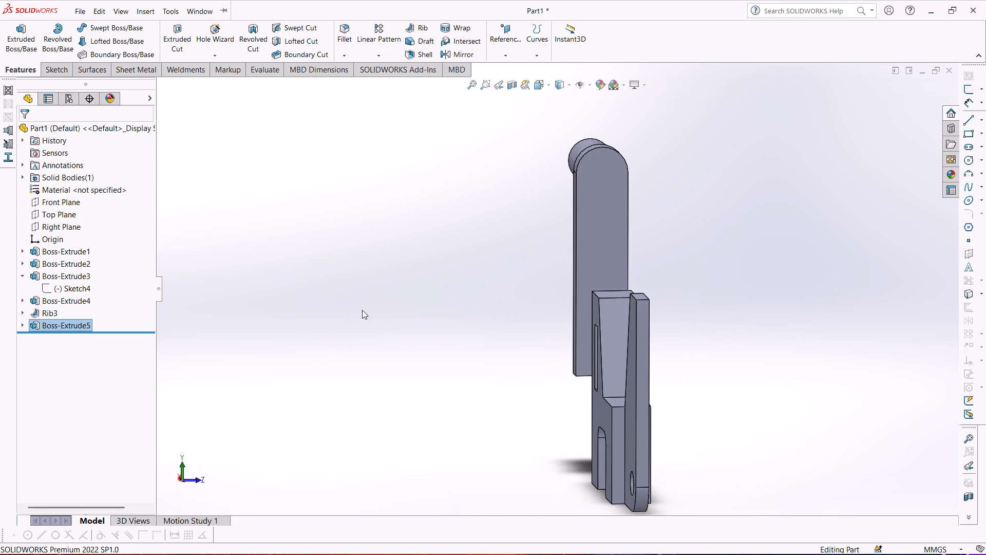
{"action": "left_click", "coordinate": [647, 378]}
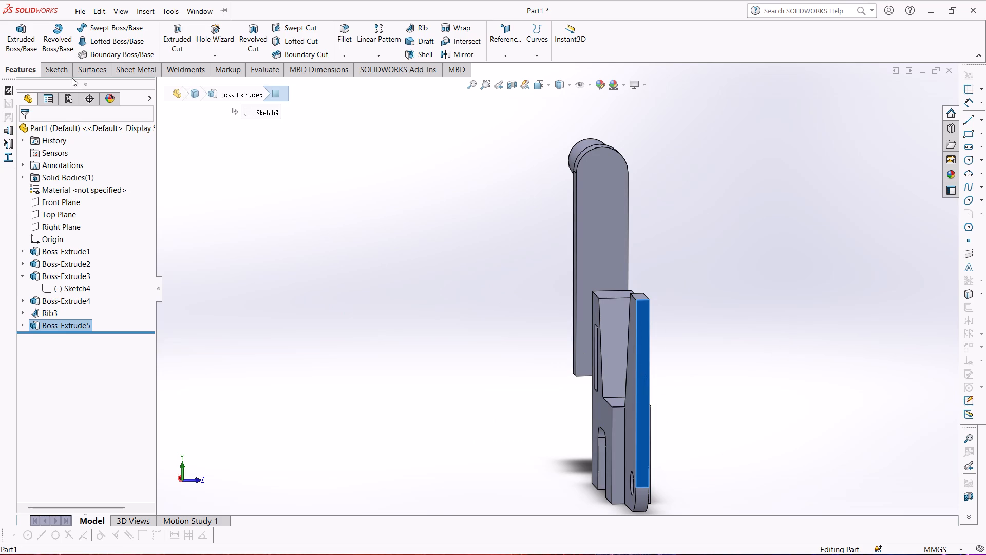
{"action": "left_click", "coordinate": [61, 72]}
{"action": "left_click", "coordinate": [9, 33]}
{"action": "left_click", "coordinate": [300, 233]}
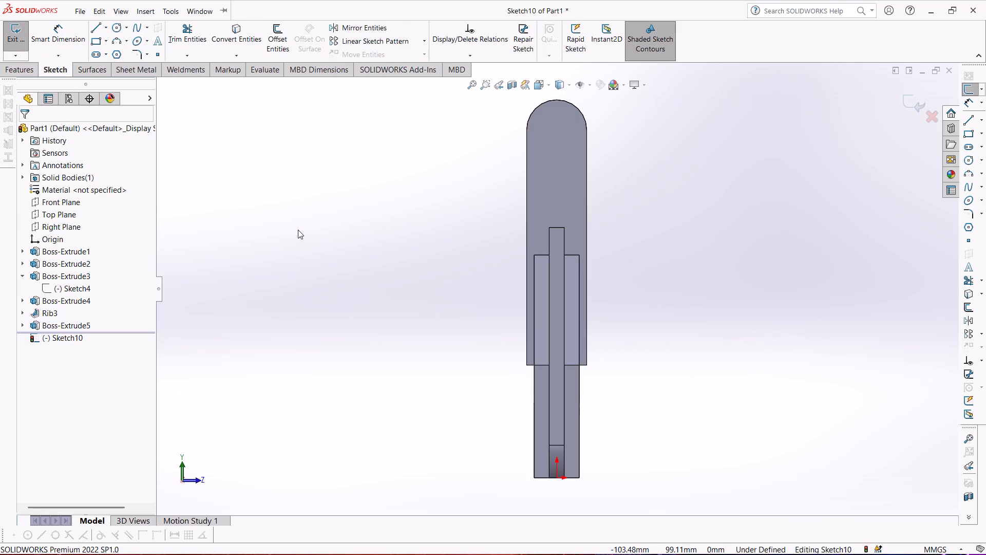
Sketch a corner rectangle about 14.5 mm wide and 90 mm high, starting just above the base's upper edge and spanning the plate.
{"action": "left_click", "coordinate": [99, 41]}
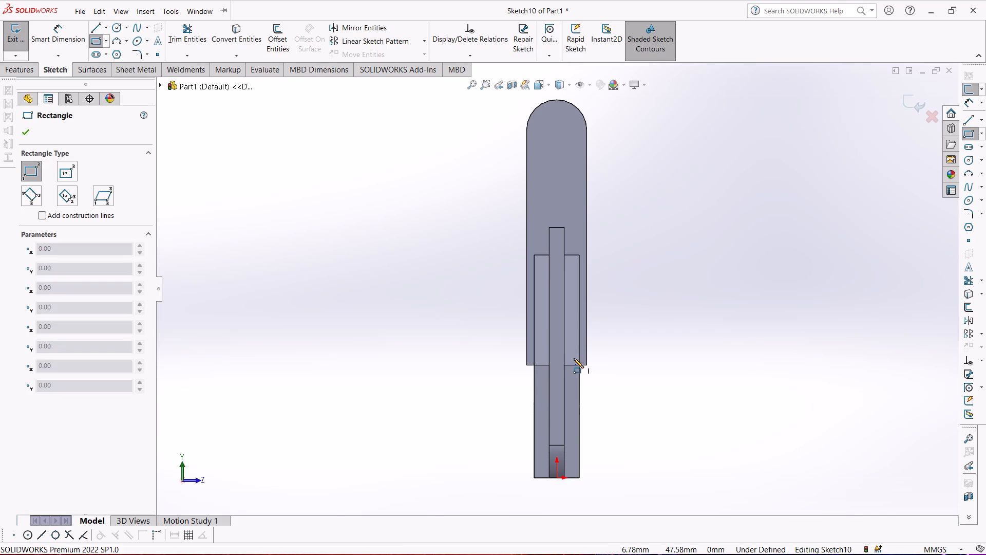
{"action": "scroll", "coordinate": [520, 366], "scroll_direction": "down", "scroll_amount": 6}
{"action": "scroll", "coordinate": [568, 331], "scroll_direction": "down", "scroll_amount": 4}
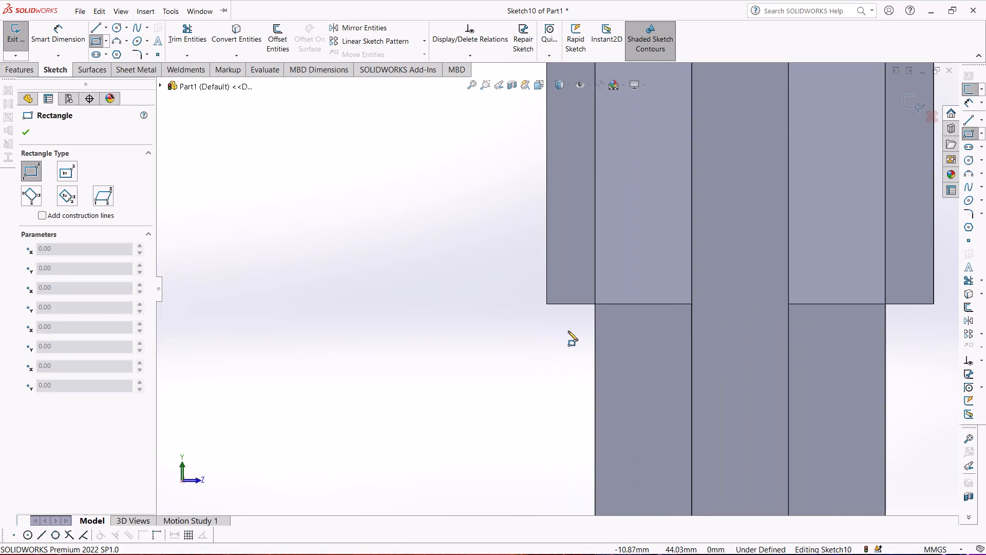
{"action": "middle_click_drag", "start_coordinate": [496, 307], "coordinate": [505, 307]}
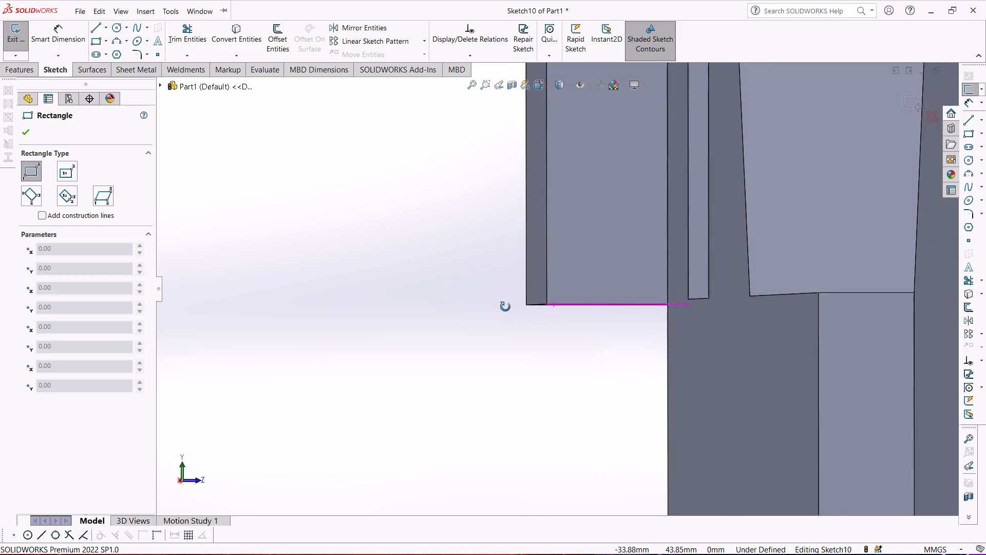
{"action": "middle_click_drag", "start_coordinate": [505, 307], "coordinate": [527, 312]}
{"action": "scroll", "coordinate": [527, 312], "scroll_direction": "up", "scroll_amount": 8}
{"action": "middle_click_drag", "start_coordinate": [522, 311], "coordinate": [542, 335]}
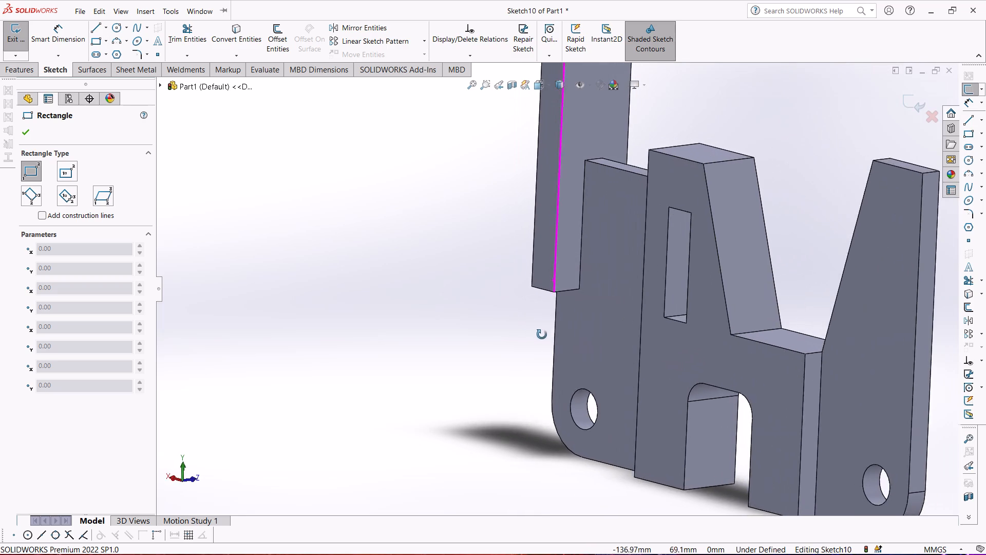
{"action": "middle_click_drag", "start_coordinate": [542, 335], "coordinate": [627, 344]}
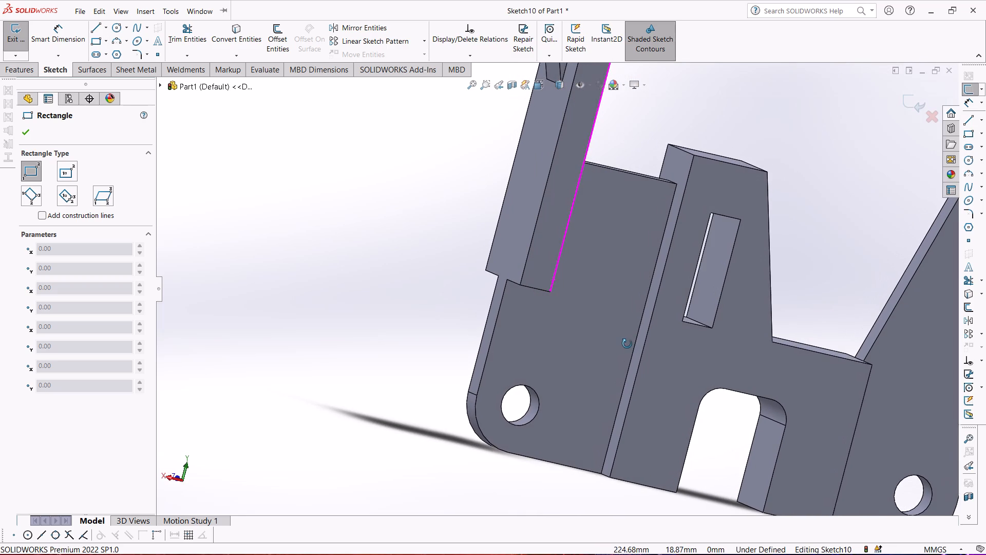
{"action": "middle_click_drag", "start_coordinate": [627, 344], "coordinate": [614, 345]}
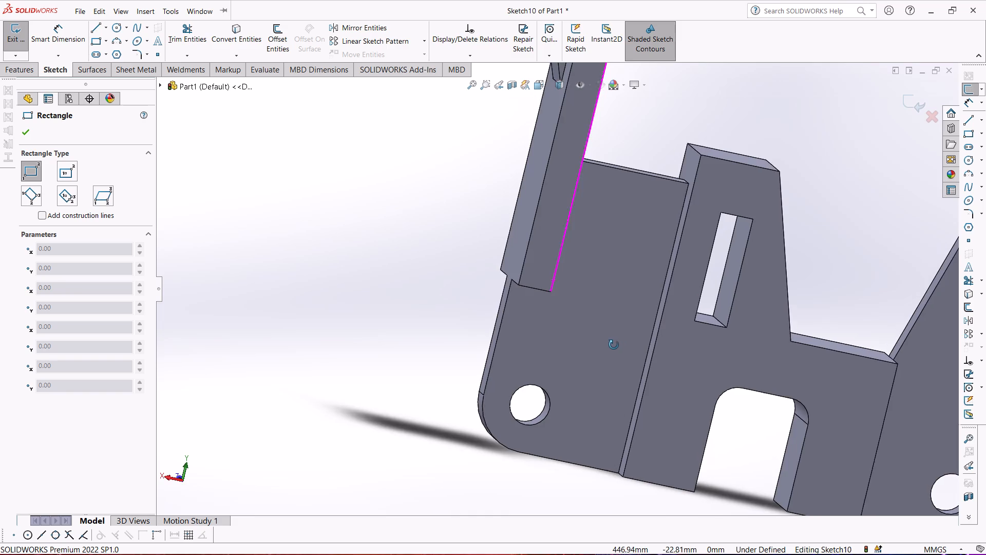
{"action": "middle_click_drag", "start_coordinate": [614, 345], "coordinate": [519, 322]}
{"action": "key", "text": "ctrl+8"}
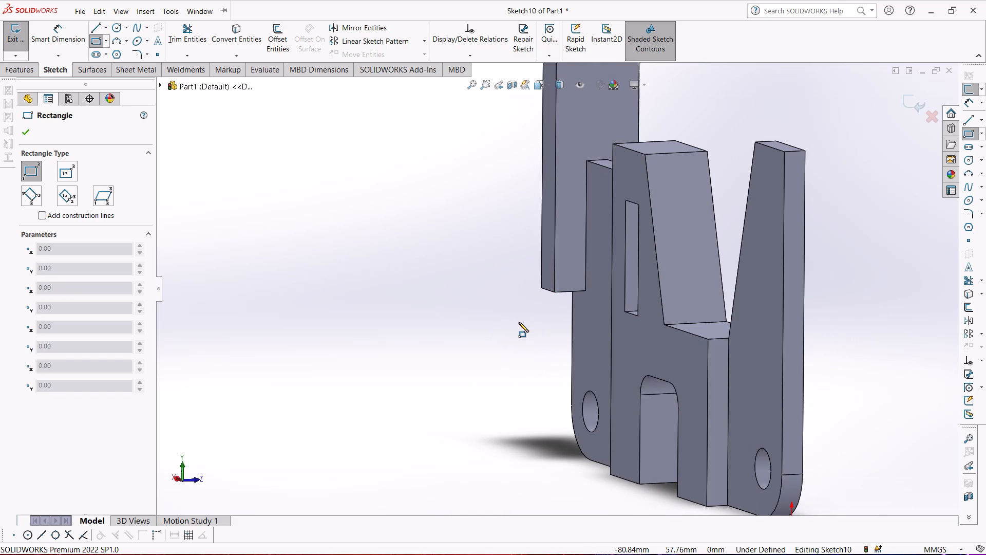
{"action": "scroll", "coordinate": [558, 356], "scroll_direction": "down", "scroll_amount": 7}
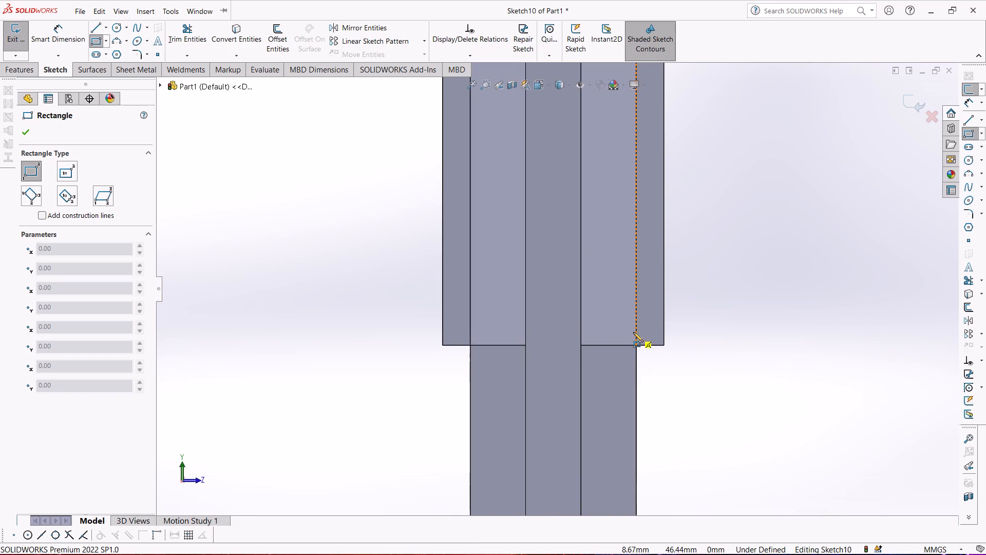
{"action": "left_click", "coordinate": [627, 332]}
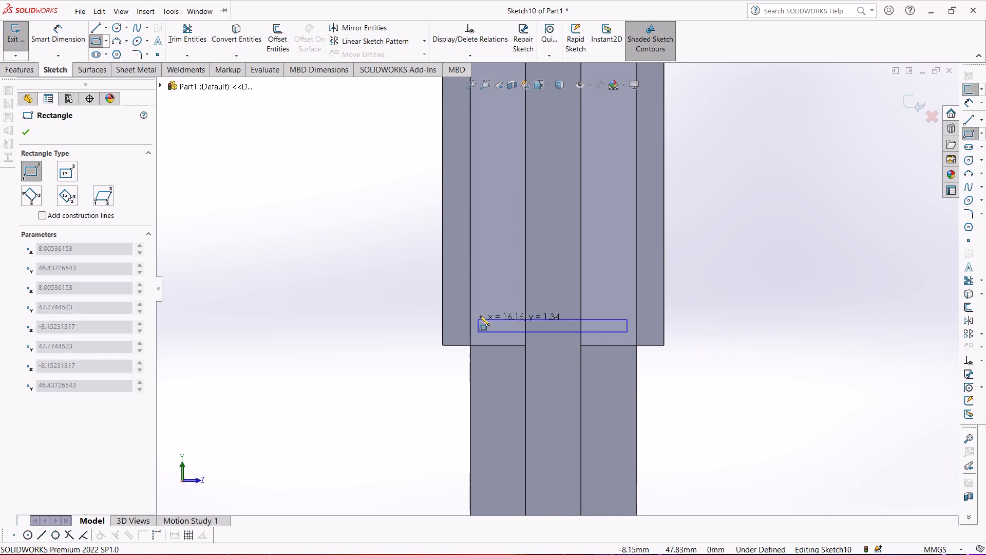
{"action": "scroll", "coordinate": [492, 255], "scroll_direction": "up", "scroll_amount": 5}
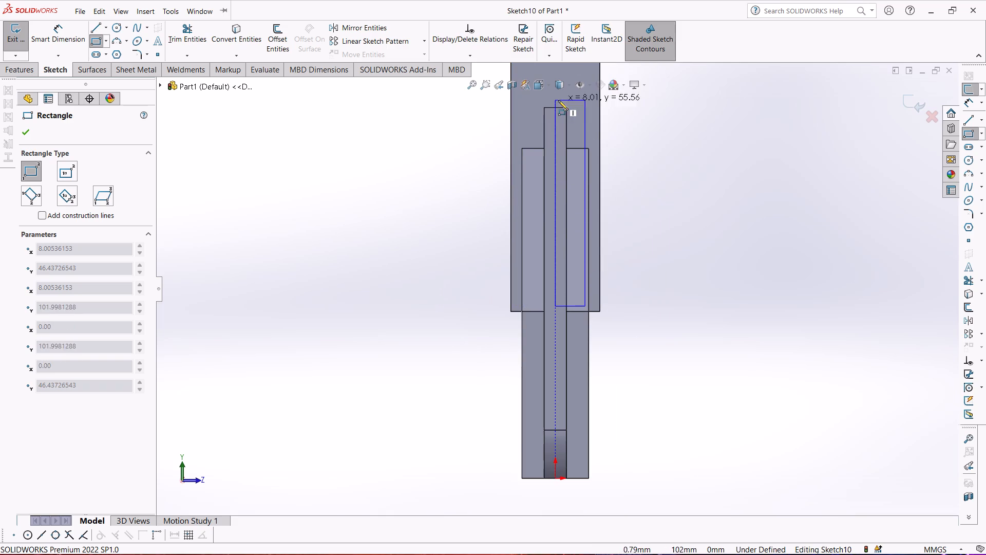
{"action": "scroll", "coordinate": [535, 102], "scroll_direction": "up", "scroll_amount": 4}
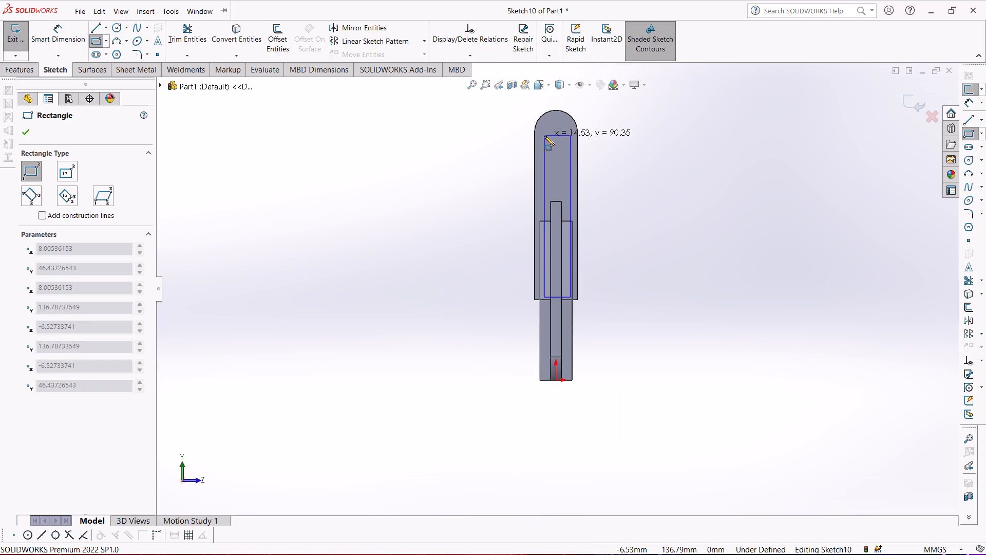
{"action": "left_click", "coordinate": [544, 136]}
Dimension the rectangle's lower edge at 45 mm above the bottom edge of the part.
{"action": "left_click", "coordinate": [66, 41]}
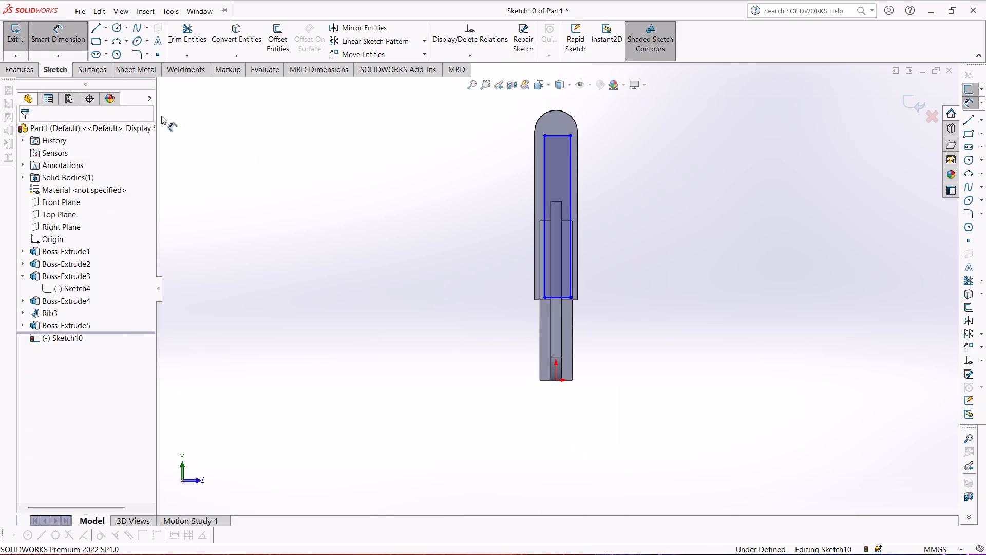
{"action": "scroll", "coordinate": [562, 274], "scroll_direction": "down", "scroll_amount": 10}
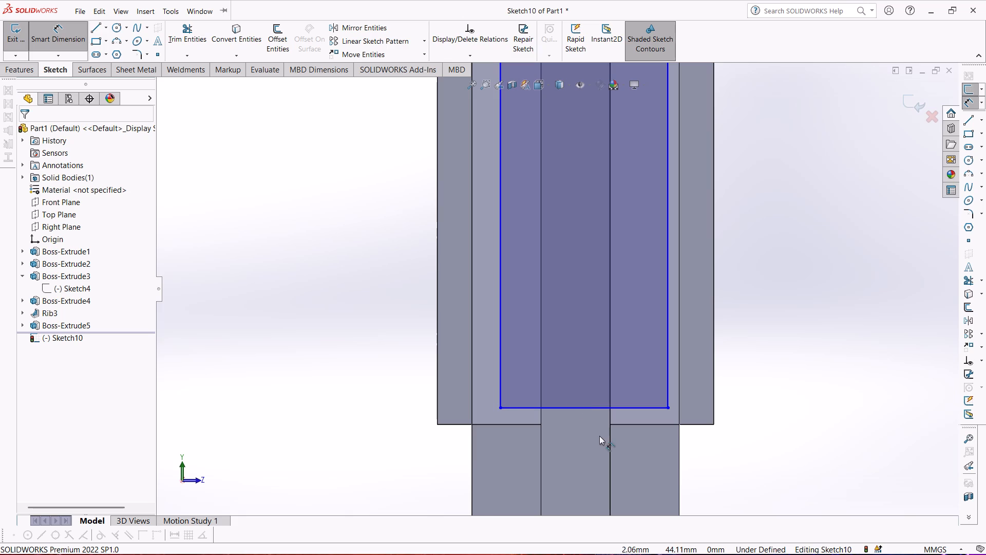
{"action": "scroll", "coordinate": [599, 436], "scroll_direction": "up", "scroll_amount": 4}
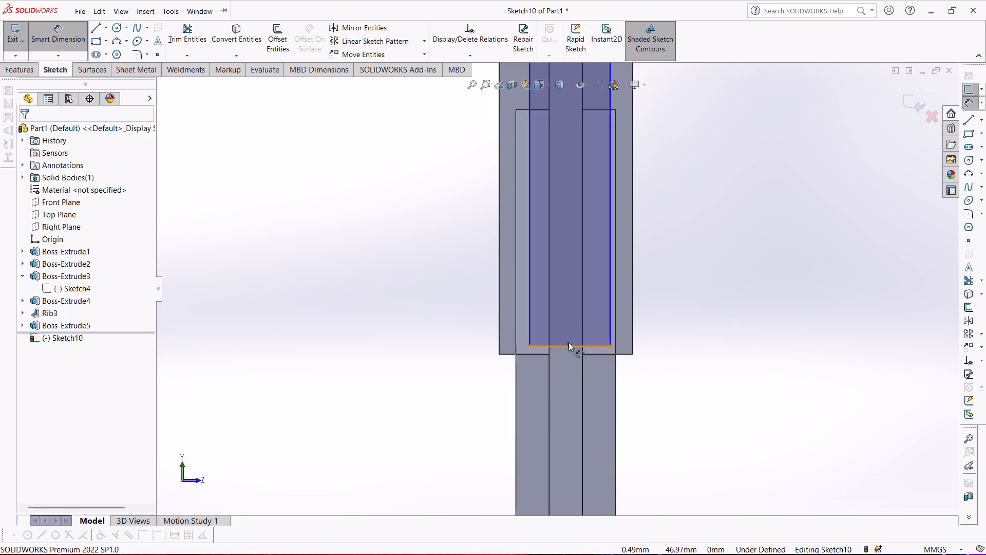
{"action": "left_click", "coordinate": [568, 345]}
{"action": "scroll", "coordinate": [570, 360], "scroll_direction": "up", "scroll_amount": 6}
{"action": "scroll", "coordinate": [568, 393], "scroll_direction": "down", "scroll_amount": 2}
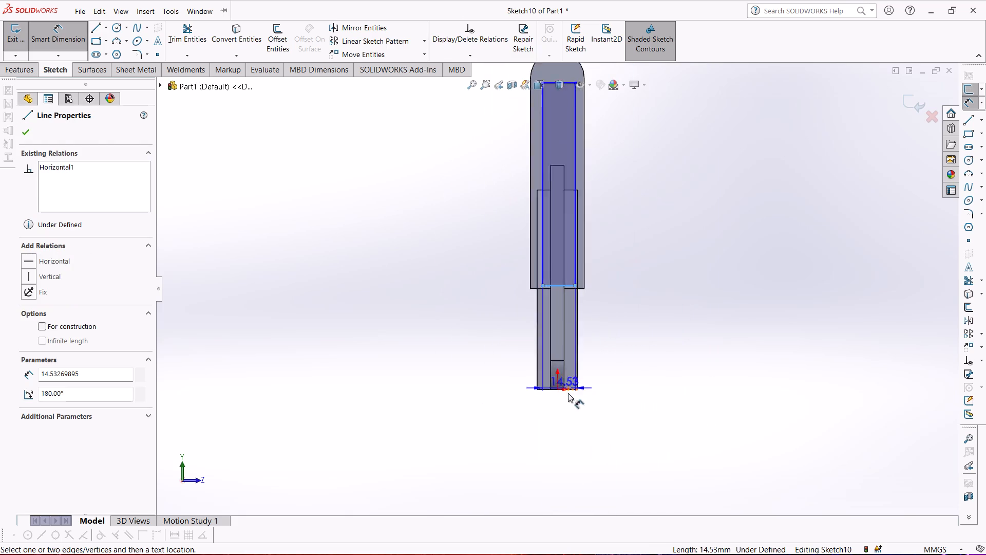
{"action": "scroll", "coordinate": [568, 393], "scroll_direction": "down", "scroll_amount": 4}
{"action": "left_click", "coordinate": [504, 346]}
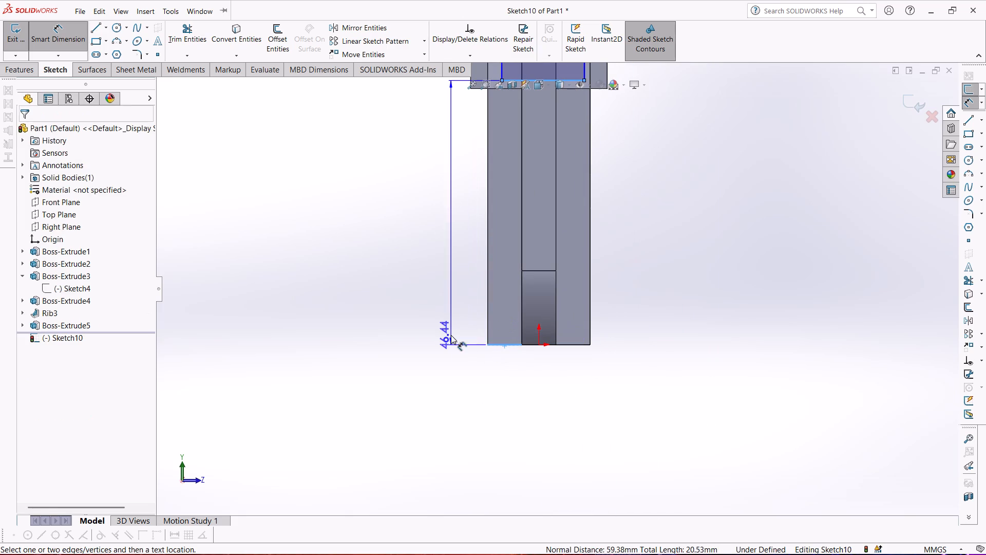
{"action": "left_click", "coordinate": [451, 335]}
{"action": "type", "text": "45"}
{"action": "key", "text": "Return"}
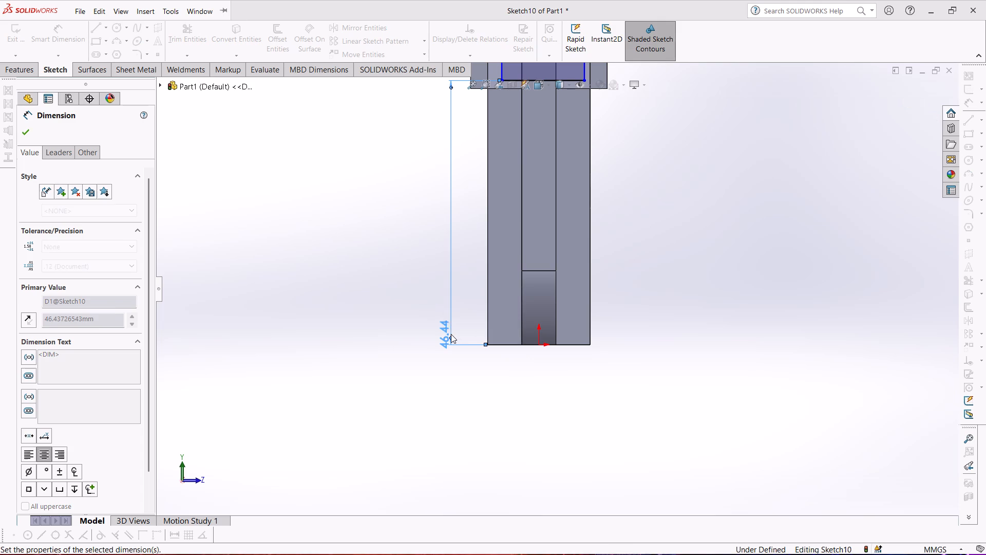
Dimension the rectangle's lower edge to set its width at 24 mm.
{"action": "scroll", "coordinate": [540, 119], "scroll_direction": "up", "scroll_amount": 4}
{"action": "scroll", "coordinate": [538, 176], "scroll_direction": "down", "scroll_amount": 5}
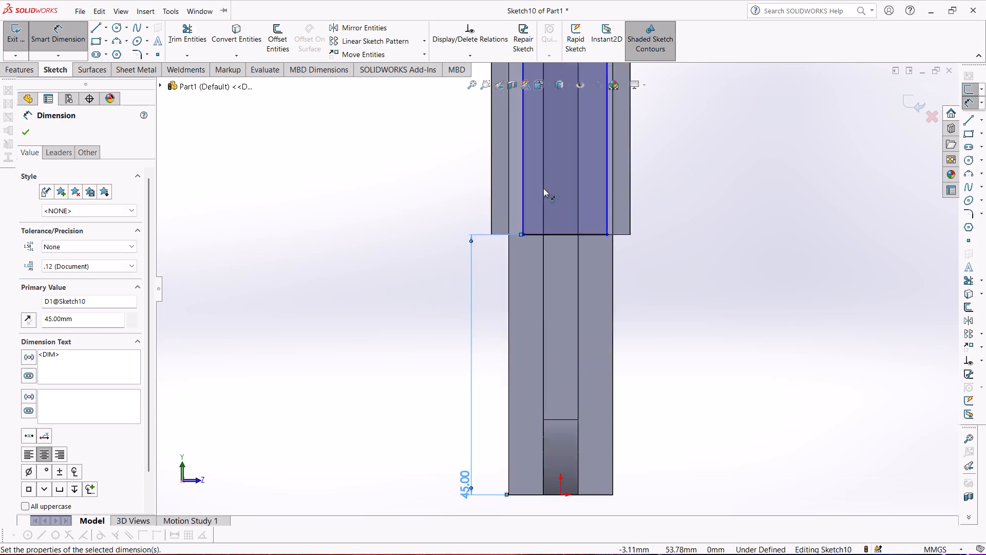
{"action": "scroll", "coordinate": [538, 198], "scroll_direction": "down", "scroll_amount": 5}
{"action": "scroll", "coordinate": [537, 200], "scroll_direction": "up", "scroll_amount": 7}
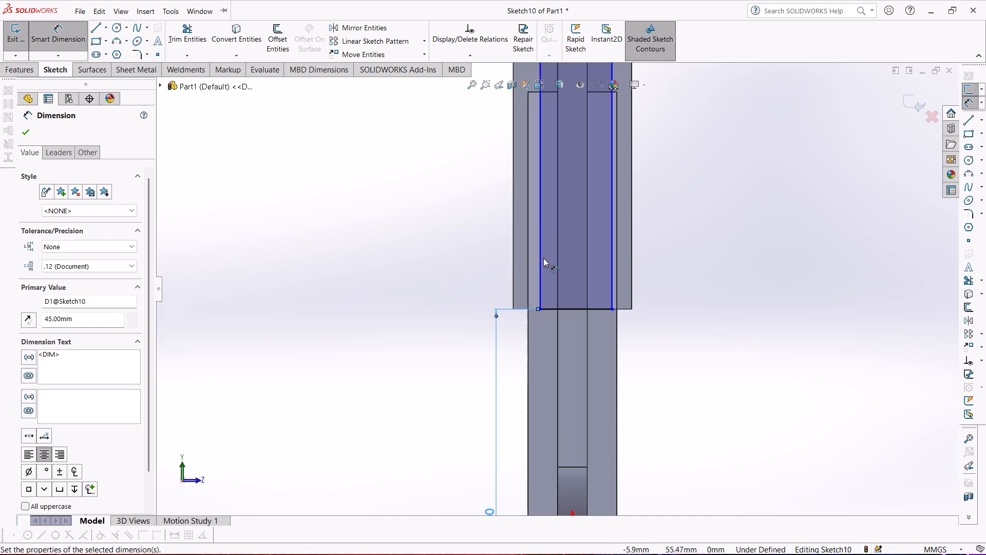
{"action": "scroll", "coordinate": [546, 245], "scroll_direction": "up", "scroll_amount": 7}
{"action": "scroll", "coordinate": [563, 177], "scroll_direction": "down", "scroll_amount": 5}
{"action": "scroll", "coordinate": [556, 278], "scroll_direction": "up", "scroll_amount": 2}
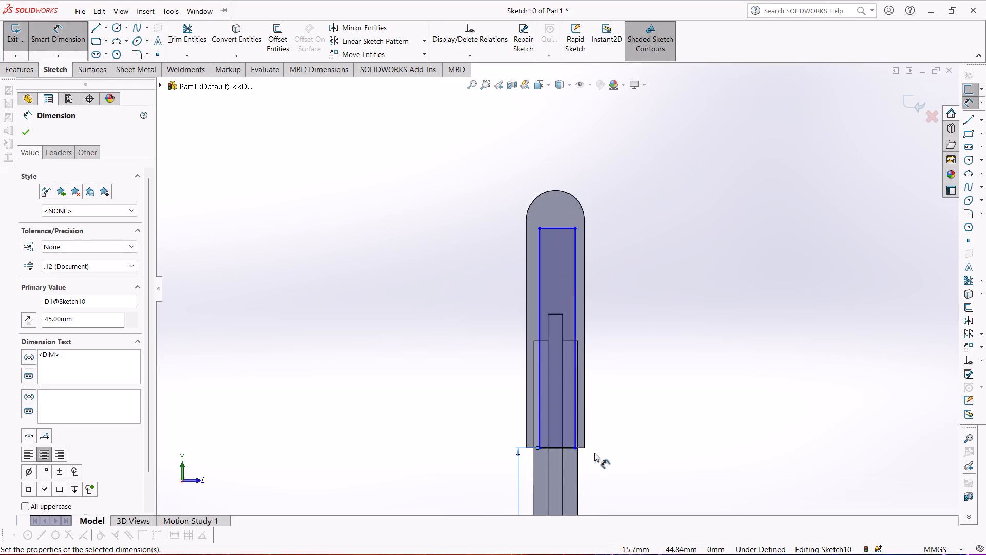
{"action": "scroll", "coordinate": [586, 460], "scroll_direction": "down", "scroll_amount": 4}
{"action": "left_click", "coordinate": [519, 391]}
{"action": "left_click", "coordinate": [523, 416]}
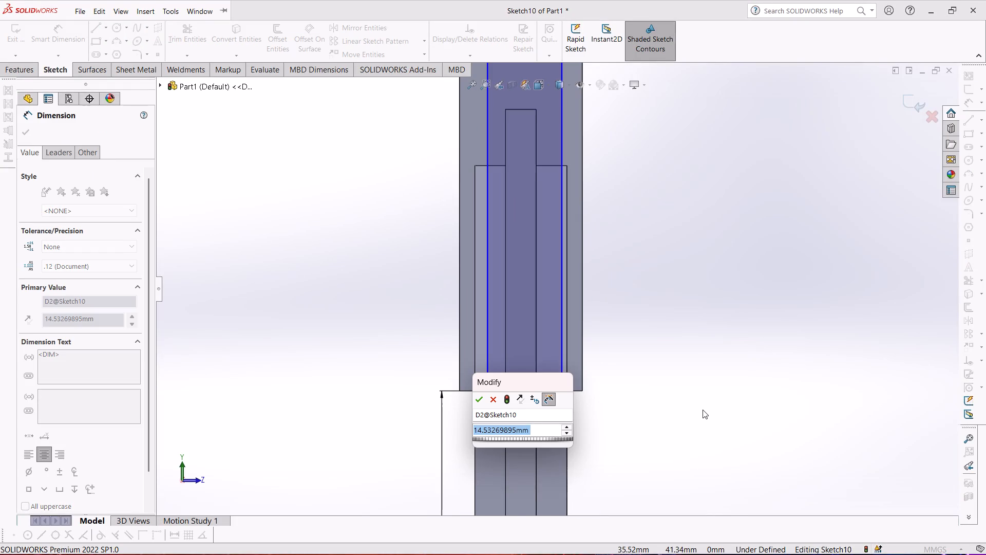
{"action": "type", "text": "24"}
{"action": "key", "text": "Return"}
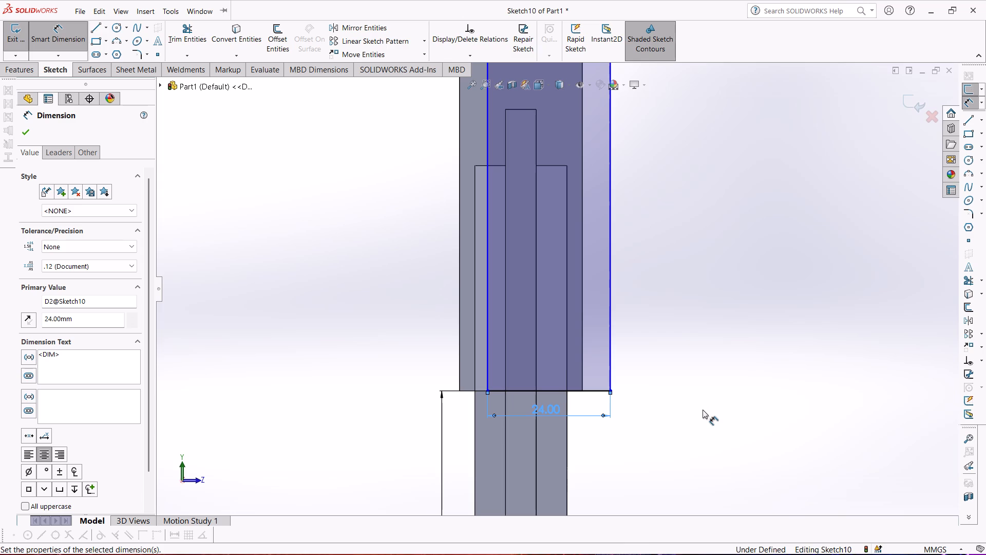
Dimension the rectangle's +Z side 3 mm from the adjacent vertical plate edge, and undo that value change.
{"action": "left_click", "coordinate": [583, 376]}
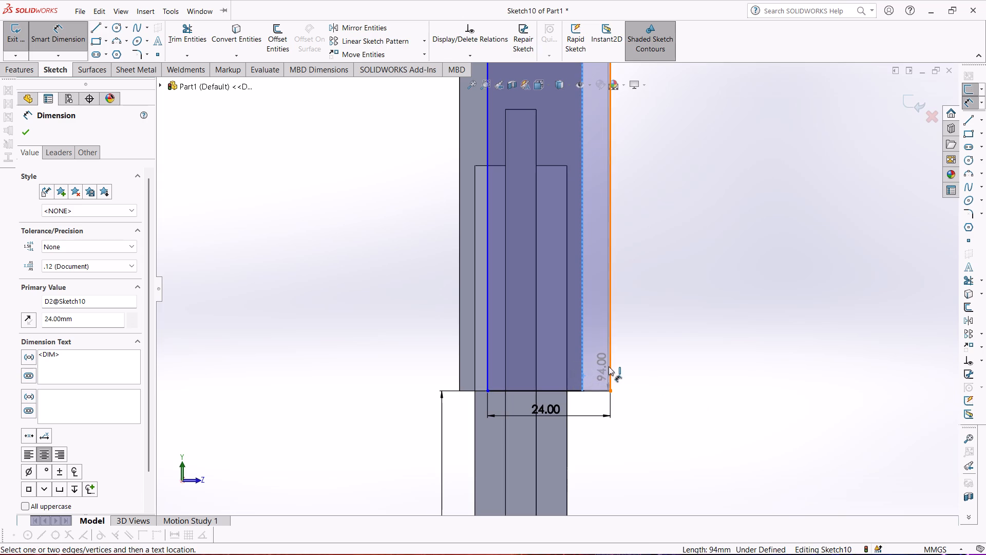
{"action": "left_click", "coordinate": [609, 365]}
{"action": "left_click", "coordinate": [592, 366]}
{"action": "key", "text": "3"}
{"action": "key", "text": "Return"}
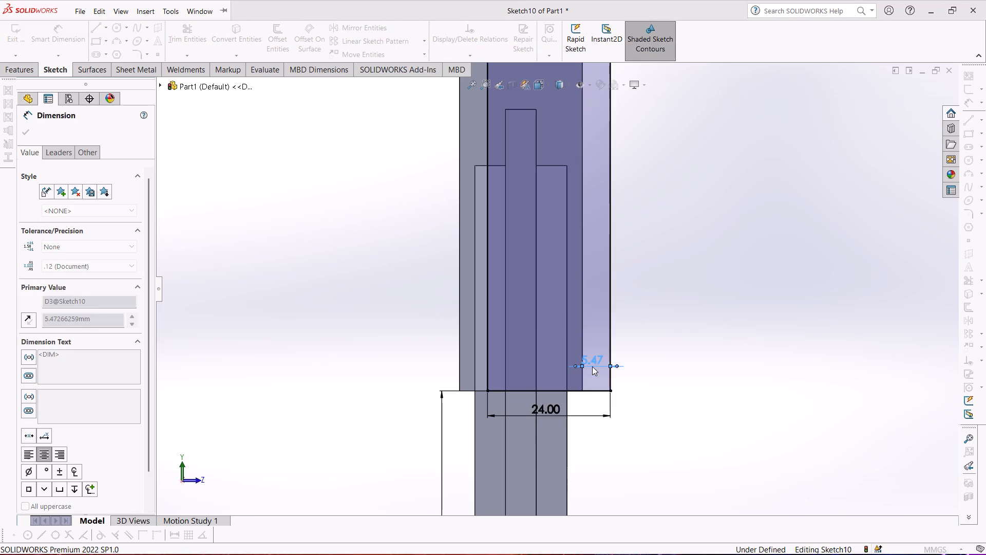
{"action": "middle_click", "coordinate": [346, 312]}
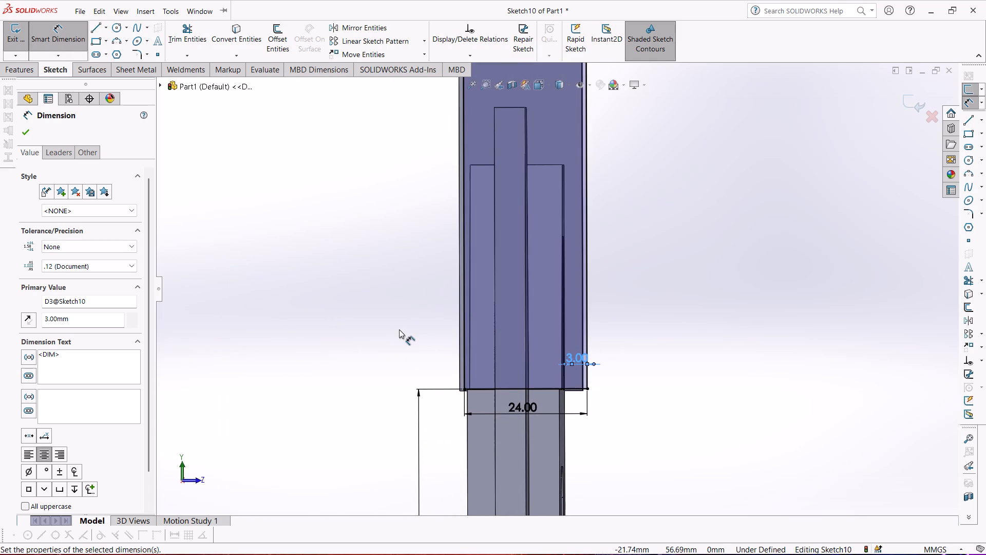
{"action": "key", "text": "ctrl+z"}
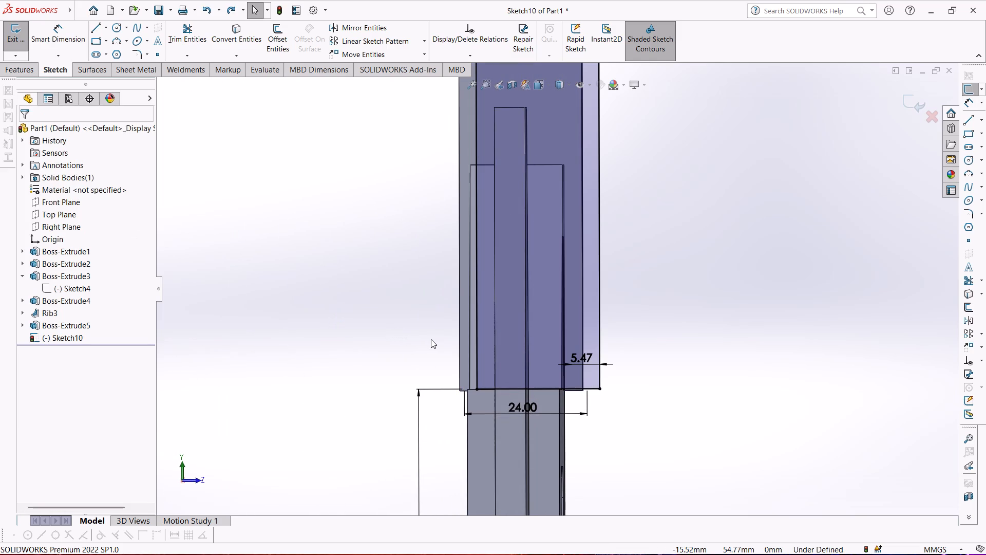
Examine from several angles how the rectangle sits against the plate and rib, ending in a view normal to the sketch.
{"action": "key", "text": "ctrl+8"}
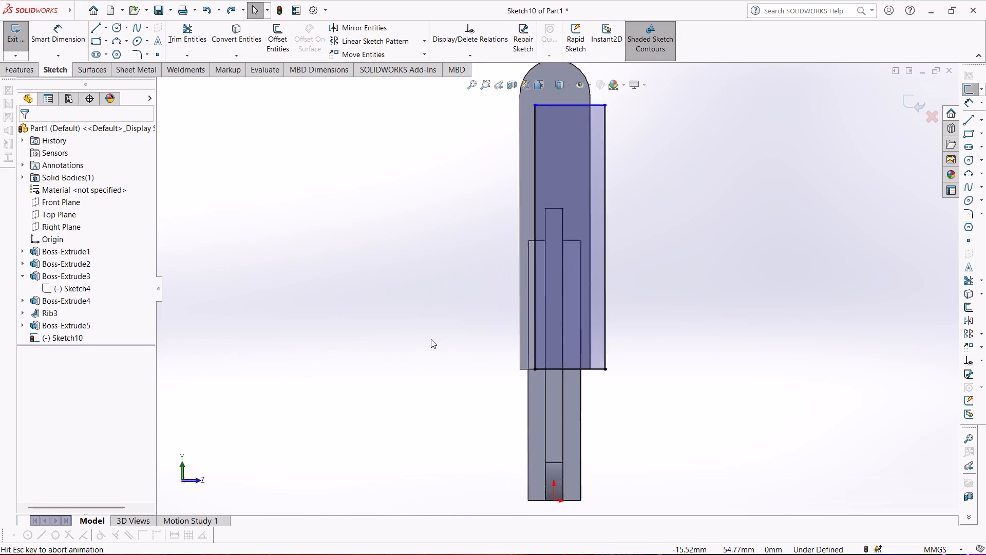
{"action": "scroll", "coordinate": [599, 267], "scroll_direction": "down", "scroll_amount": 4}
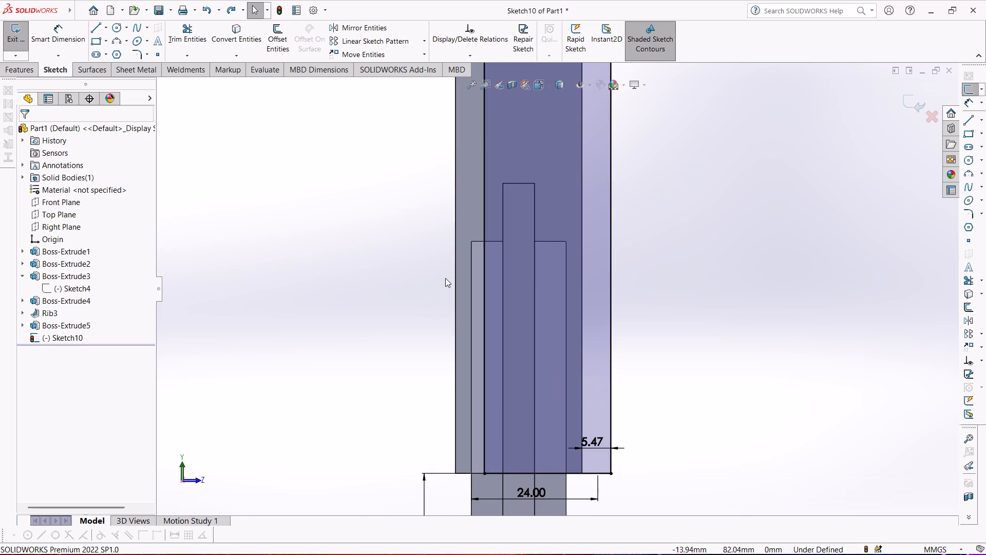
{"action": "middle_click_drag", "start_coordinate": [445, 278], "coordinate": [448, 269]}
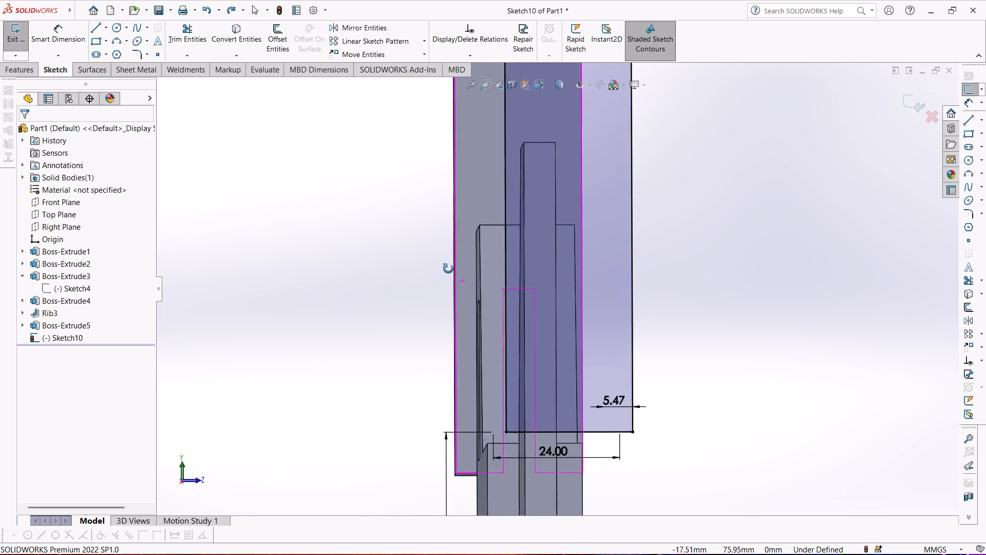
{"action": "middle_click_drag", "start_coordinate": [448, 269], "coordinate": [435, 274]}
{"action": "scroll", "coordinate": [430, 275], "scroll_direction": "down", "scroll_amount": 1}
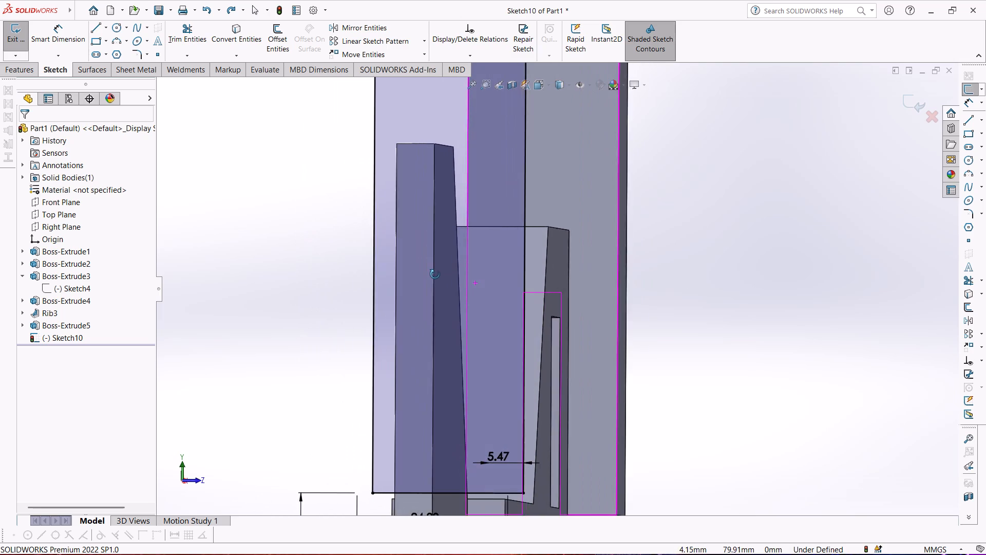
{"action": "middle_click_drag", "start_coordinate": [435, 274], "coordinate": [449, 267]}
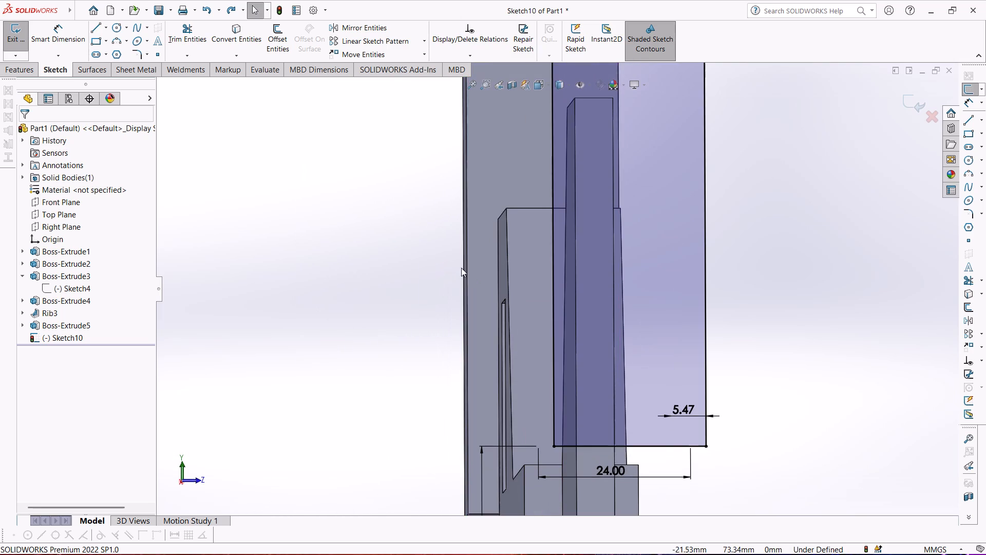
{"action": "middle_click", "coordinate": [475, 273]}
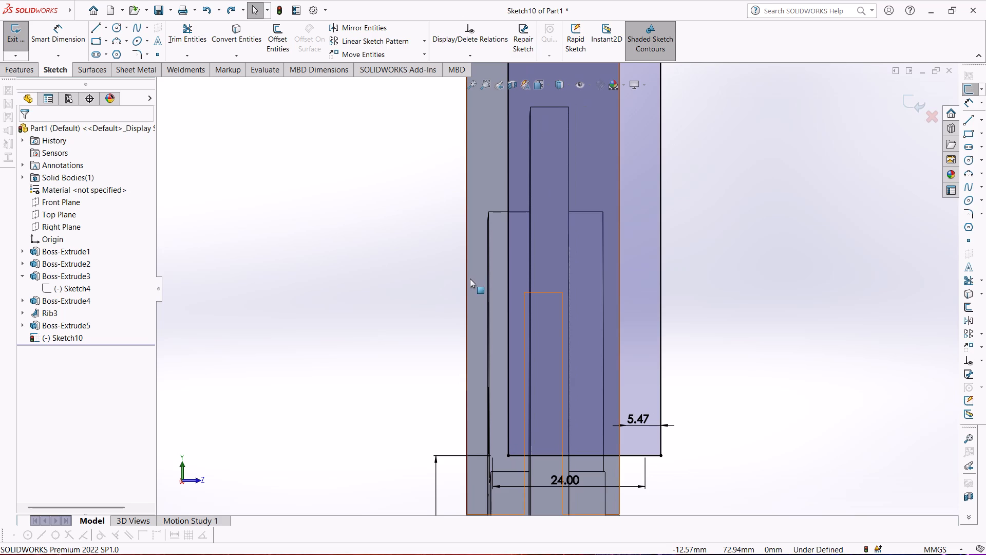
{"action": "key", "text": "ctrl+8"}
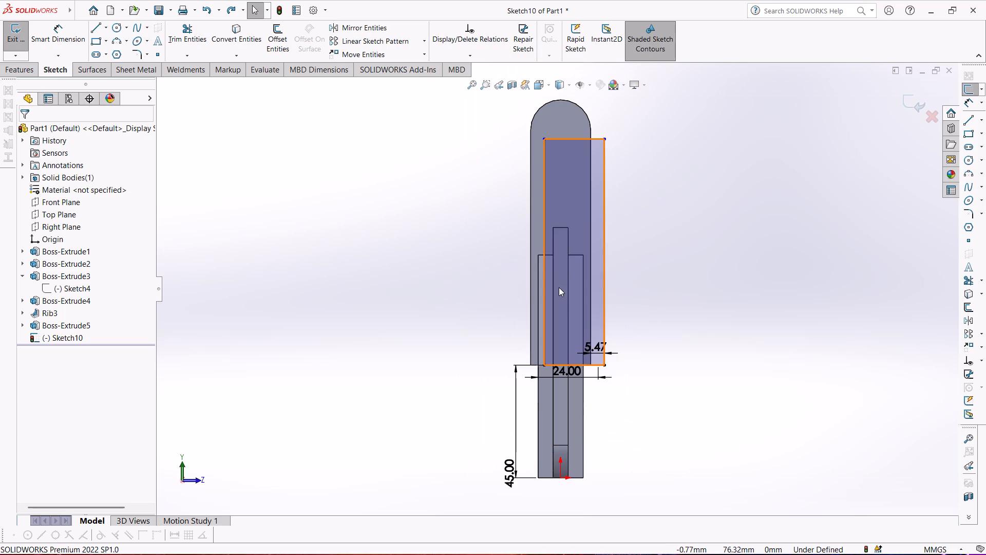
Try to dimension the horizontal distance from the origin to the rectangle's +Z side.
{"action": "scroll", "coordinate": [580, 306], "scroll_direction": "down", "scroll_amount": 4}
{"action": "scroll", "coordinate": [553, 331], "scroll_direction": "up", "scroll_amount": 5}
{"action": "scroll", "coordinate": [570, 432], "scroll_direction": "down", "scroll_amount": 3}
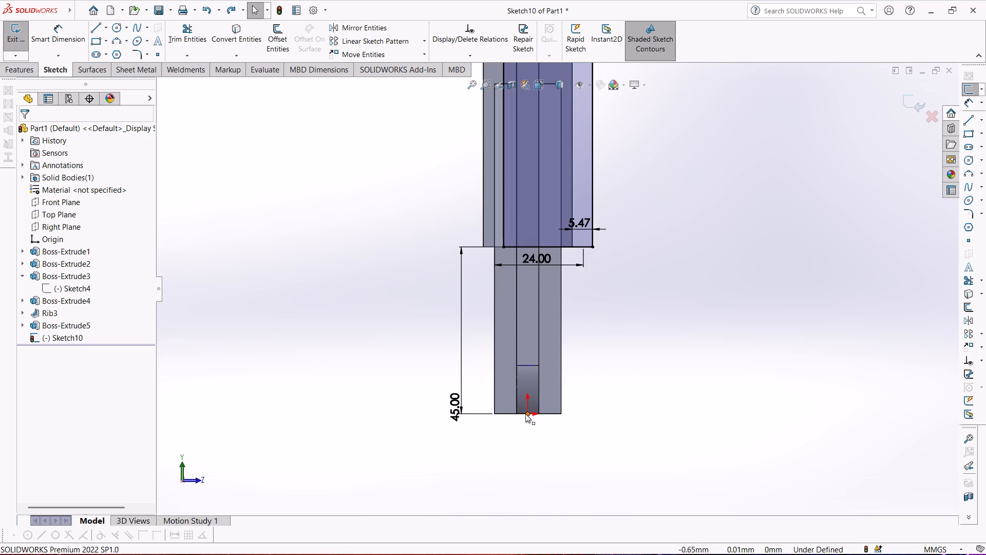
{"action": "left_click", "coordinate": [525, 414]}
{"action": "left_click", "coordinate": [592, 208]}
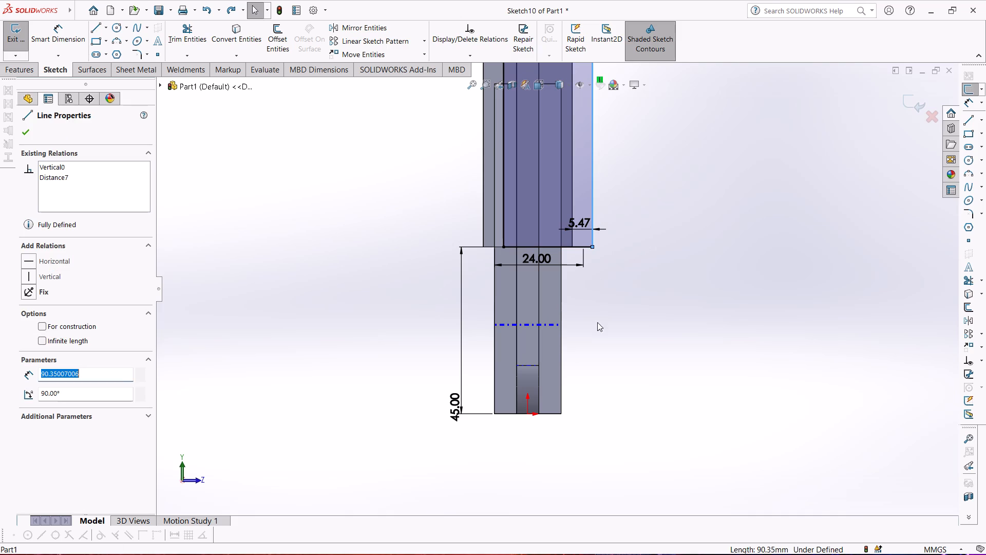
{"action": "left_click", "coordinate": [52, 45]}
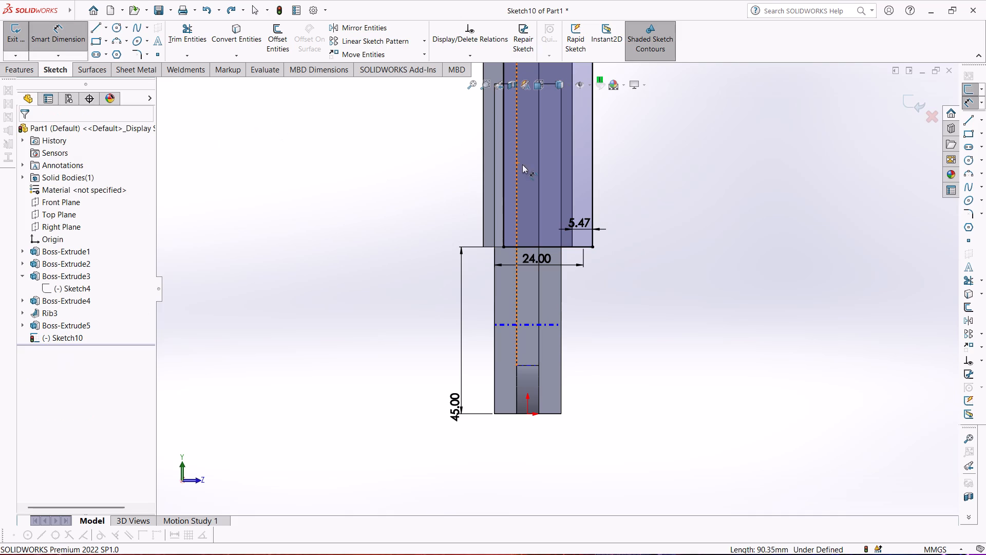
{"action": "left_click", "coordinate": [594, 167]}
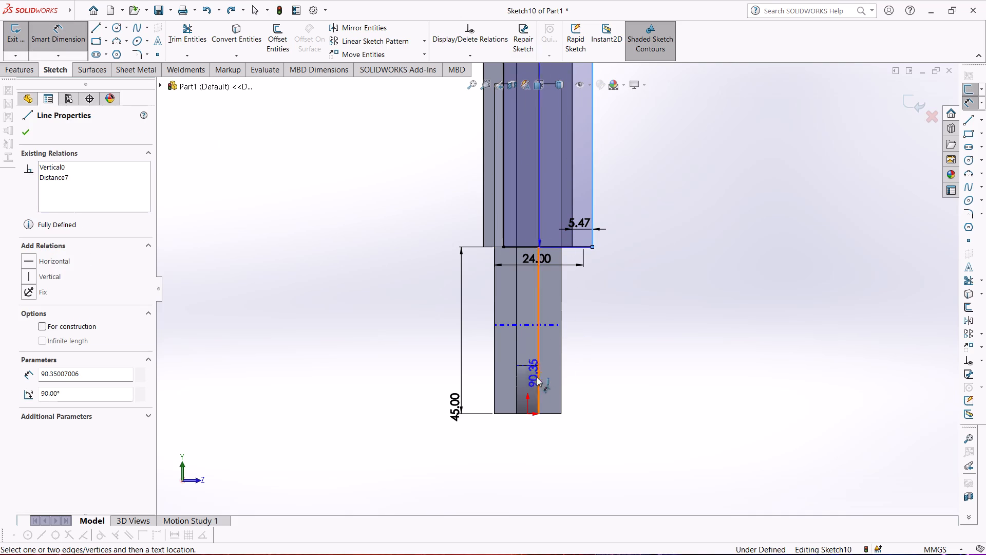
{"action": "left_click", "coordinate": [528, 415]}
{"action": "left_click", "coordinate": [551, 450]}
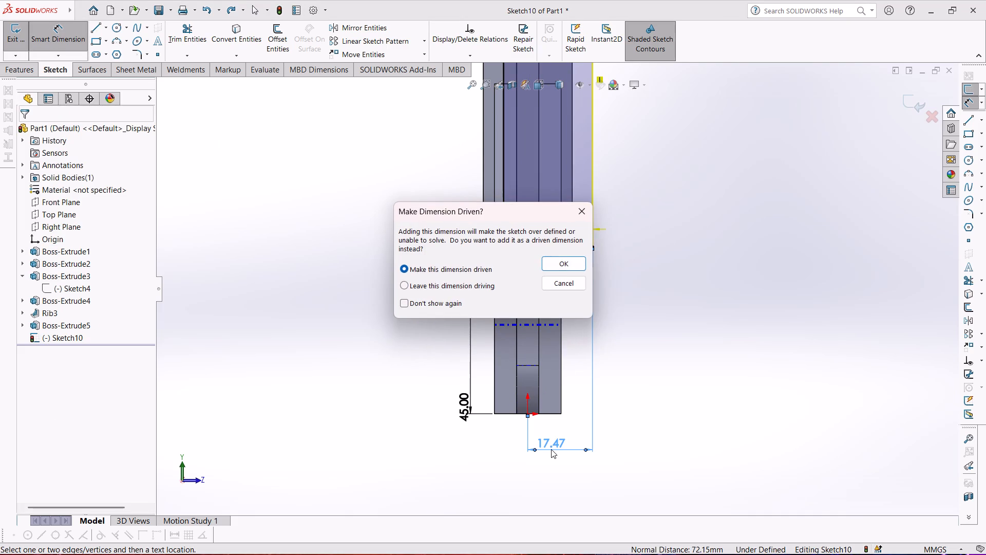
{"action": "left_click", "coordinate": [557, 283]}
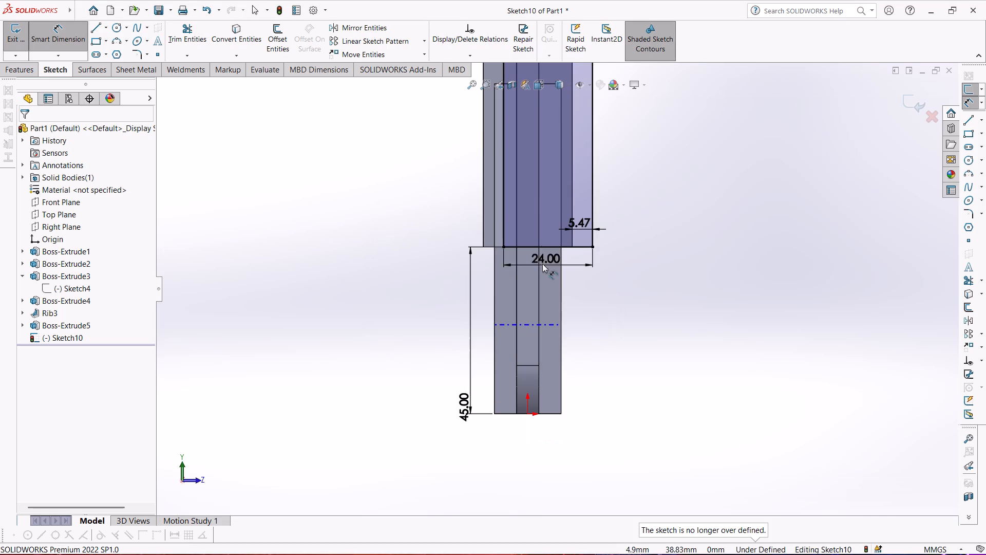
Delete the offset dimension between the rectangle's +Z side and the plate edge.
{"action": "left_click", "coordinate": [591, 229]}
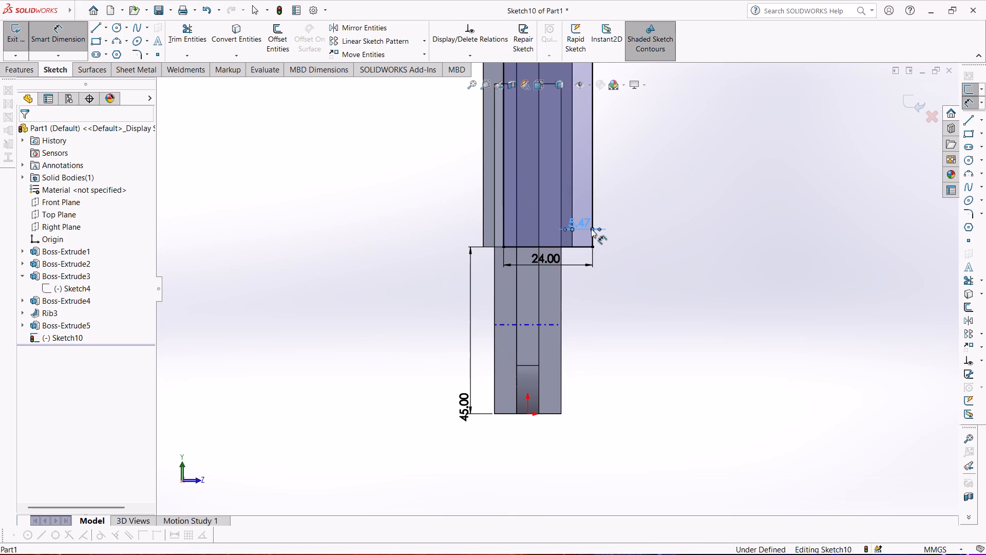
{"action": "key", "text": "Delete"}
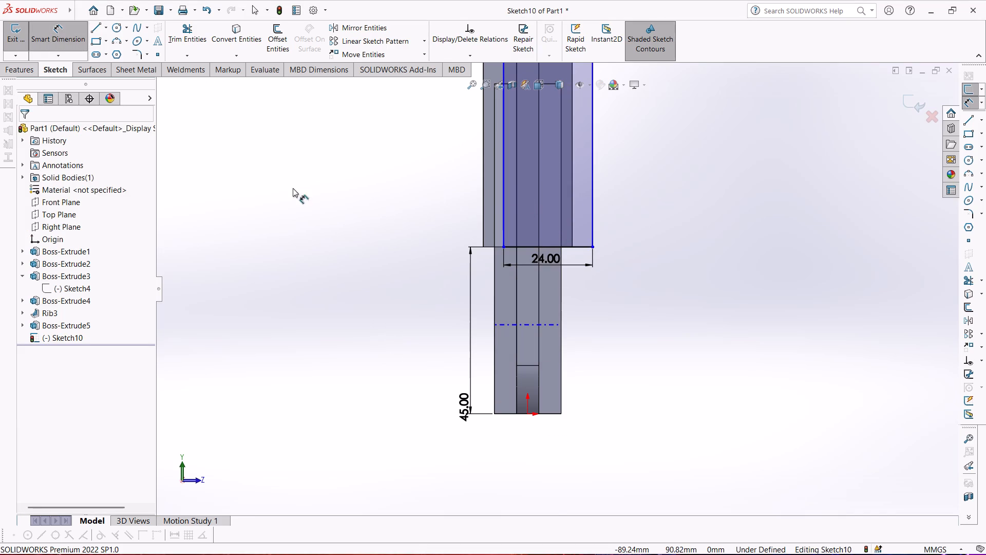
Dimension the horizontal distance from the origin to the rectangle's +Z side at 12 mm.
{"action": "left_click", "coordinate": [526, 414]}
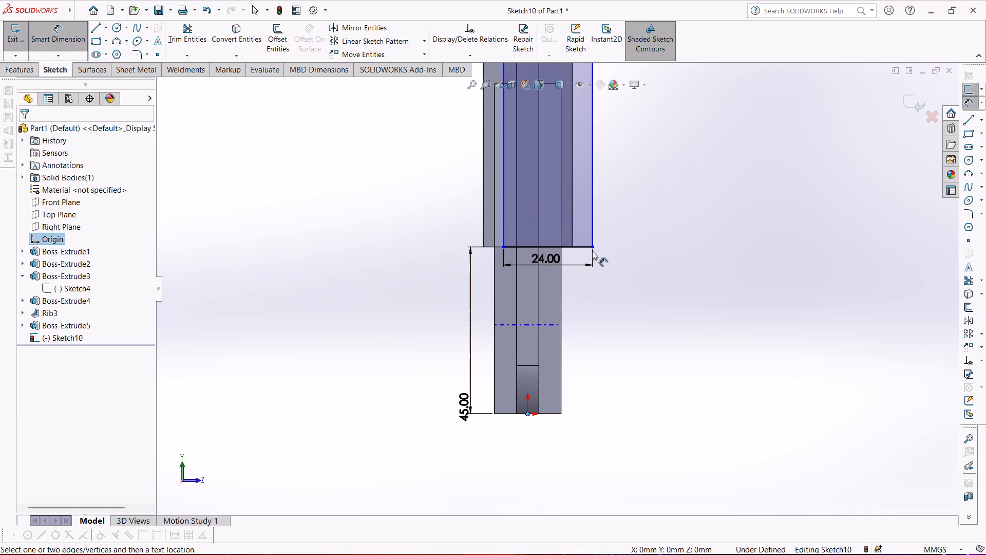
{"action": "left_click", "coordinate": [591, 230]}
{"action": "left_click", "coordinate": [574, 438]}
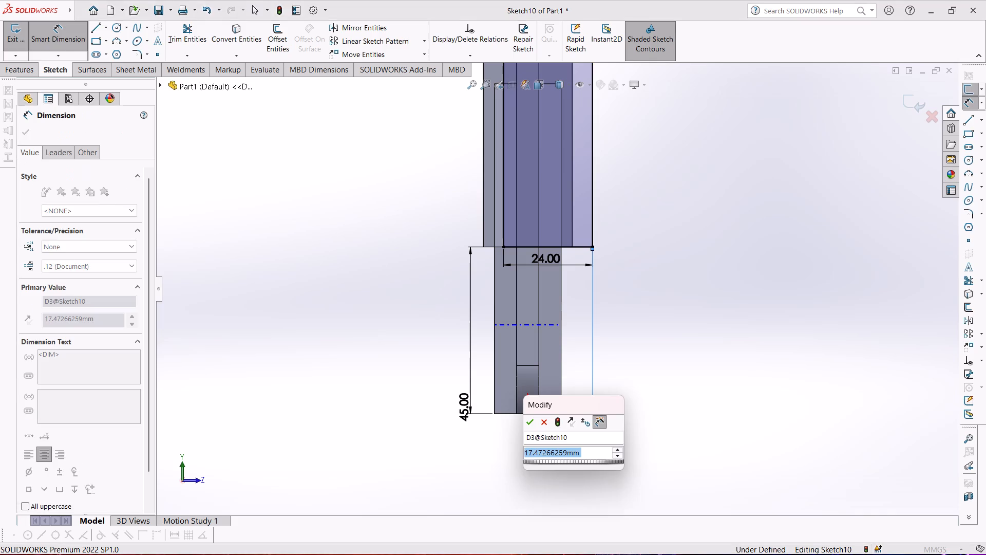
{"action": "type", "text": "12"}
{"action": "key", "text": "Return"}
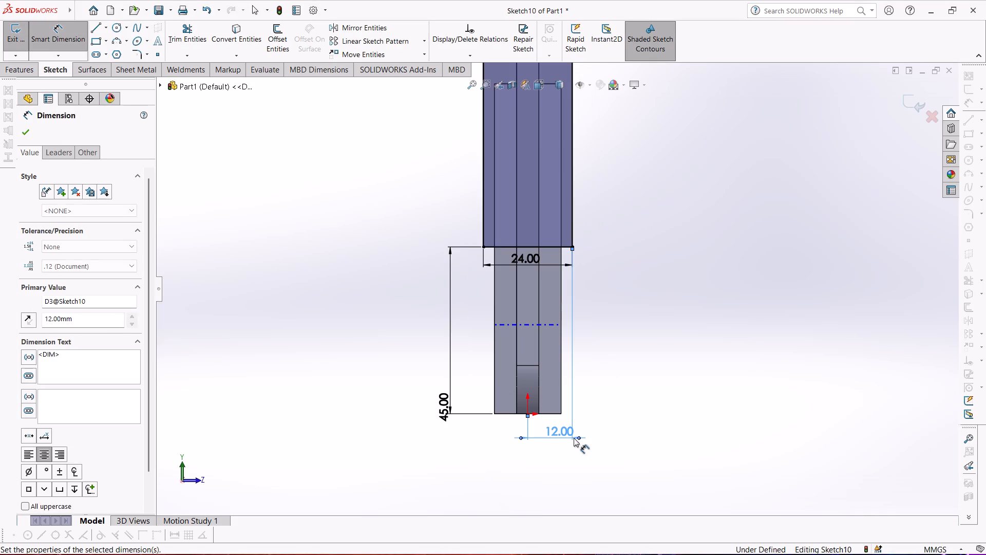
{"action": "left_click", "coordinate": [361, 303]}
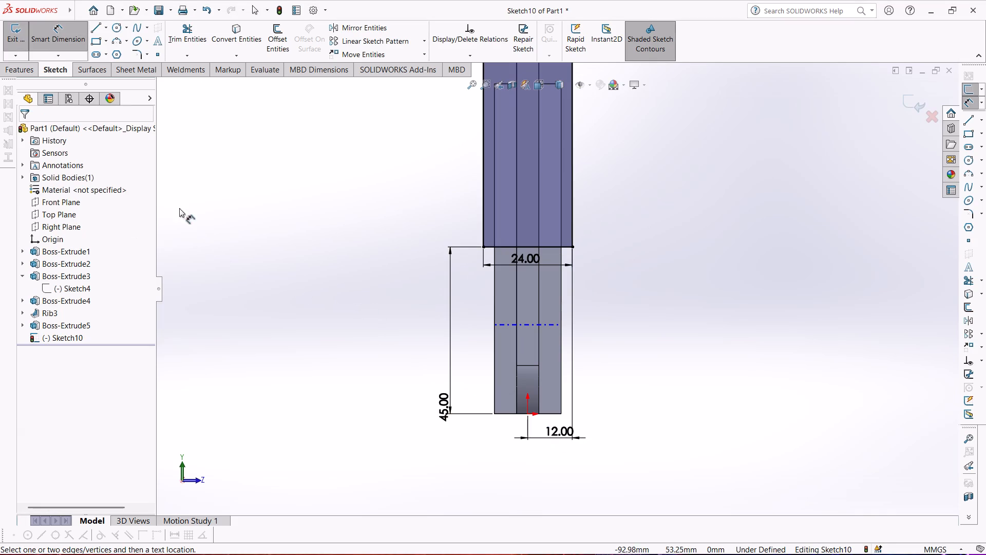
{"action": "scroll", "coordinate": [432, 215], "scroll_direction": "up", "scroll_amount": 3}
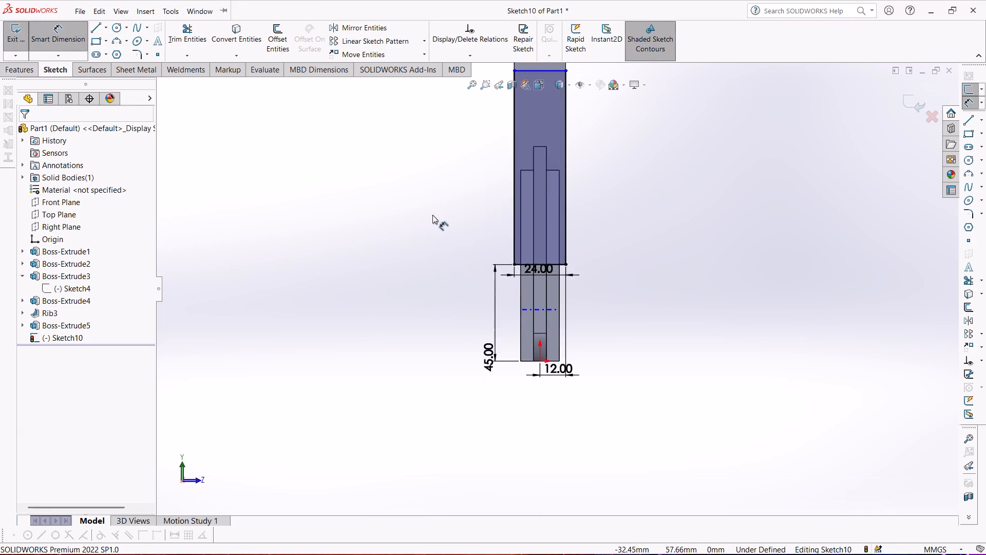
Dimension the rectangle's vertical side on the plate's outer face at 100 mm.
{"action": "scroll", "coordinate": [432, 215], "scroll_direction": "up", "scroll_amount": 2}
{"action": "scroll", "coordinate": [532, 150], "scroll_direction": "down", "scroll_amount": 6}
{"action": "scroll", "coordinate": [556, 186], "scroll_direction": "up", "scroll_amount": 2}
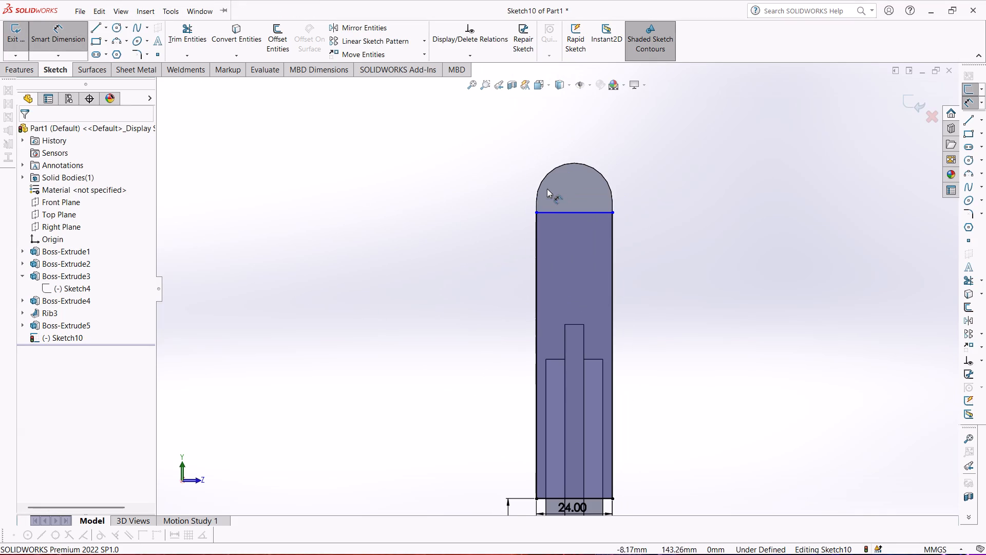
{"action": "scroll", "coordinate": [552, 207], "scroll_direction": "down", "scroll_amount": 4}
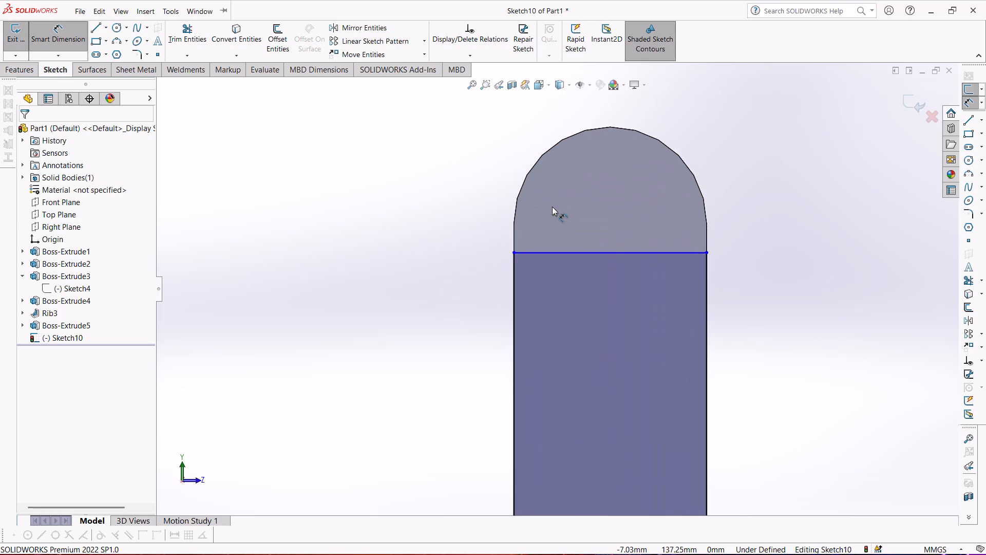
{"action": "scroll", "coordinate": [552, 207], "scroll_direction": "down", "scroll_amount": 2}
{"action": "scroll", "coordinate": [546, 264], "scroll_direction": "up", "scroll_amount": 5}
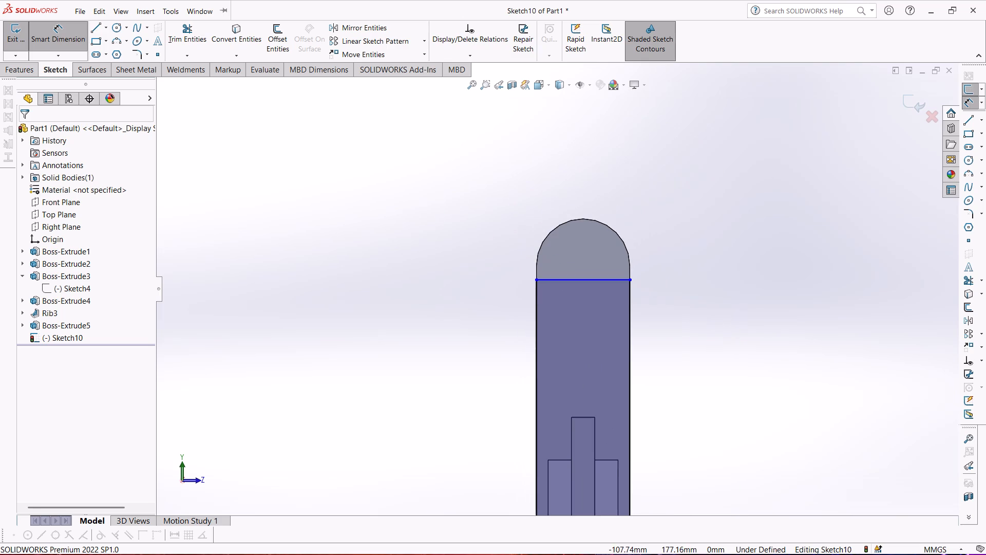
{"action": "left_click", "coordinate": [537, 367]}
{"action": "left_click", "coordinate": [454, 348]}
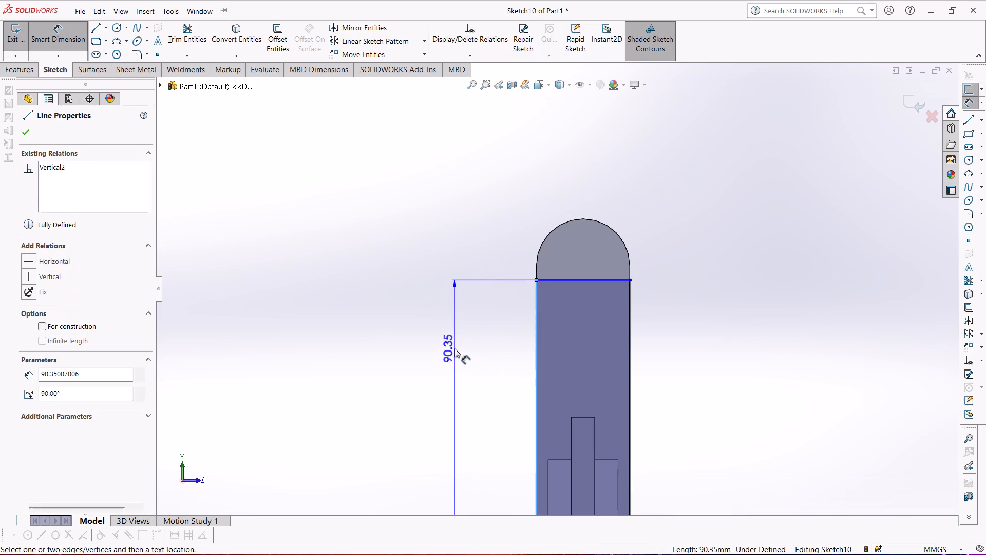
{"action": "type", "text": "10"}
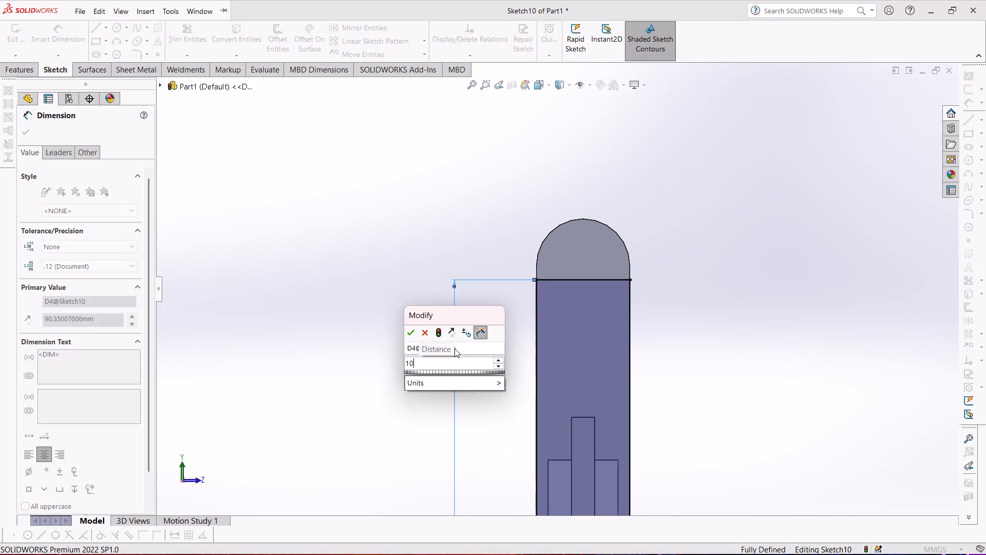
{"action": "key", "text": "0"}
{"action": "key", "text": "Return"}
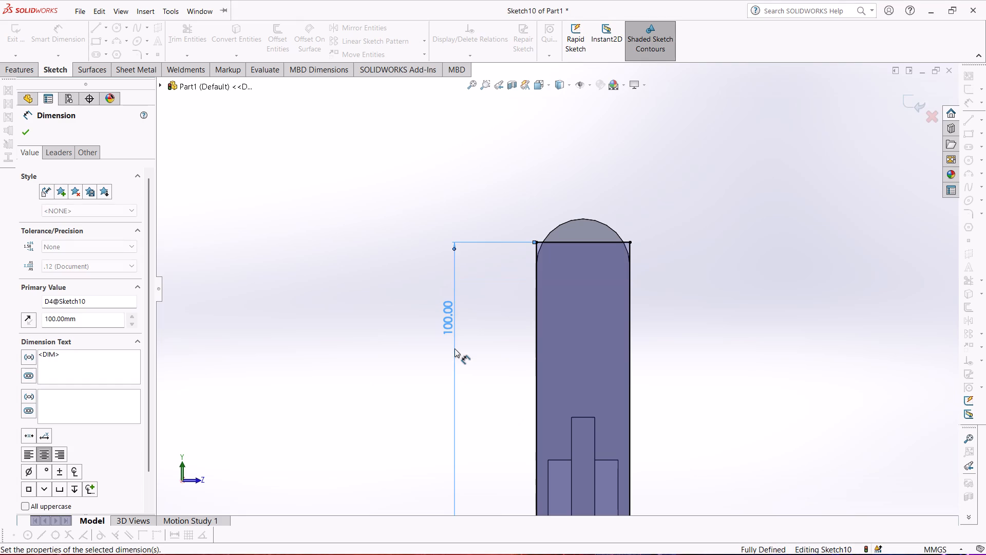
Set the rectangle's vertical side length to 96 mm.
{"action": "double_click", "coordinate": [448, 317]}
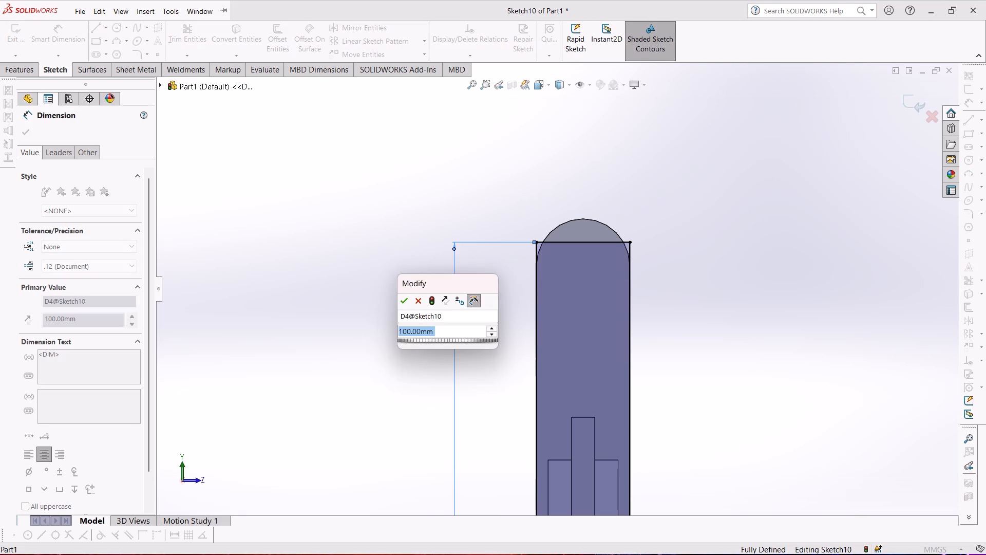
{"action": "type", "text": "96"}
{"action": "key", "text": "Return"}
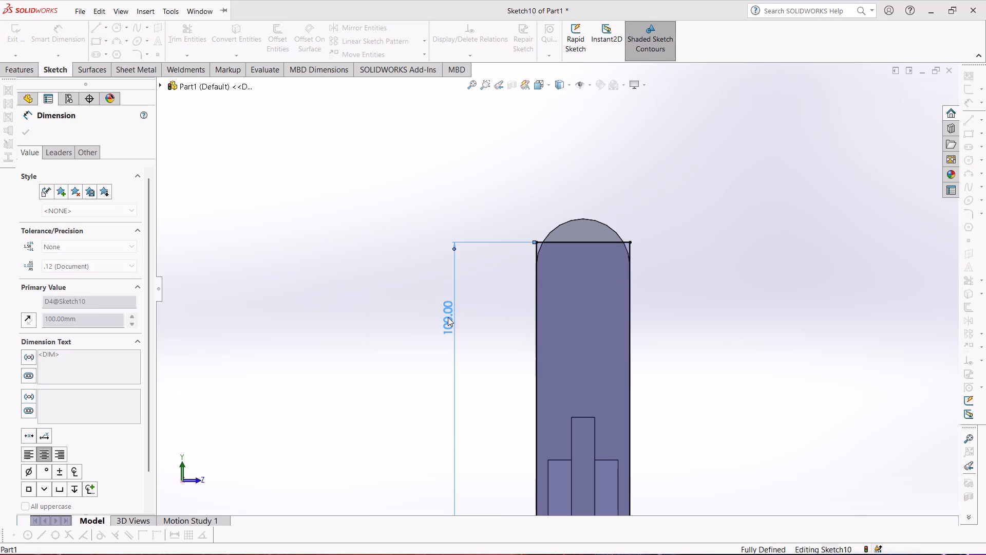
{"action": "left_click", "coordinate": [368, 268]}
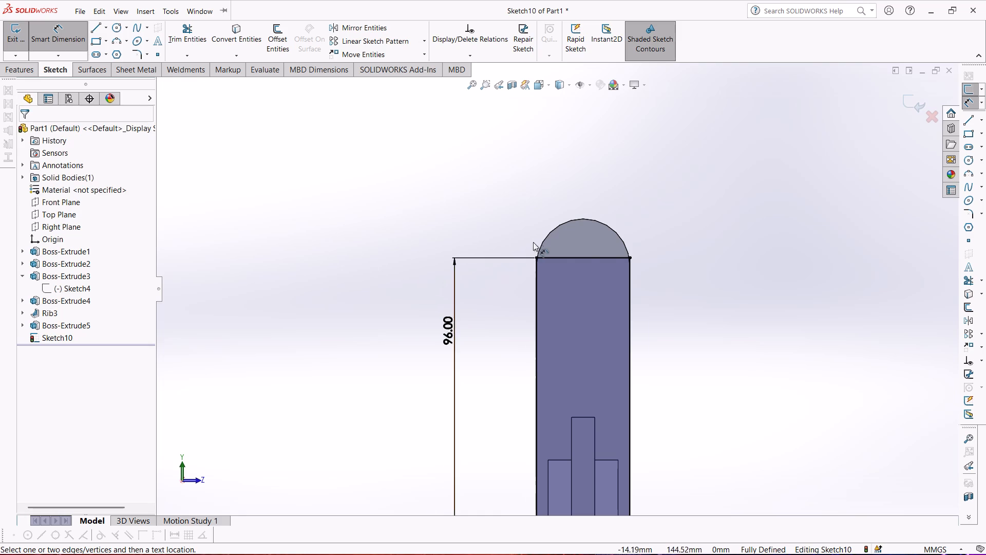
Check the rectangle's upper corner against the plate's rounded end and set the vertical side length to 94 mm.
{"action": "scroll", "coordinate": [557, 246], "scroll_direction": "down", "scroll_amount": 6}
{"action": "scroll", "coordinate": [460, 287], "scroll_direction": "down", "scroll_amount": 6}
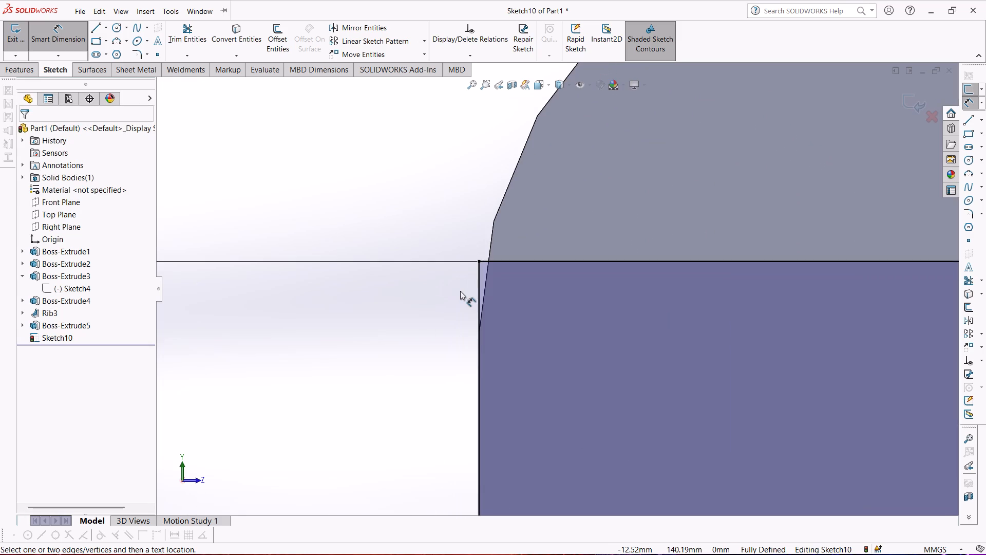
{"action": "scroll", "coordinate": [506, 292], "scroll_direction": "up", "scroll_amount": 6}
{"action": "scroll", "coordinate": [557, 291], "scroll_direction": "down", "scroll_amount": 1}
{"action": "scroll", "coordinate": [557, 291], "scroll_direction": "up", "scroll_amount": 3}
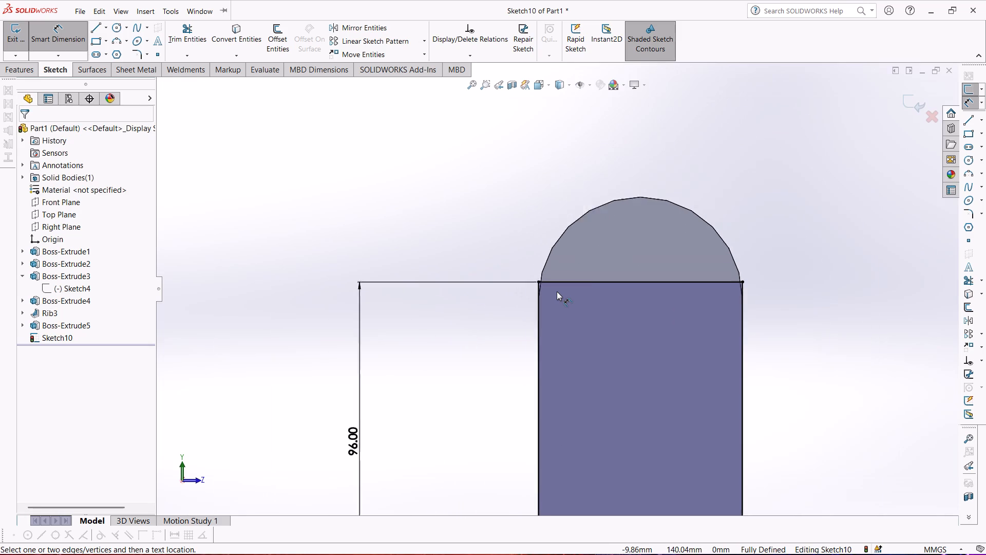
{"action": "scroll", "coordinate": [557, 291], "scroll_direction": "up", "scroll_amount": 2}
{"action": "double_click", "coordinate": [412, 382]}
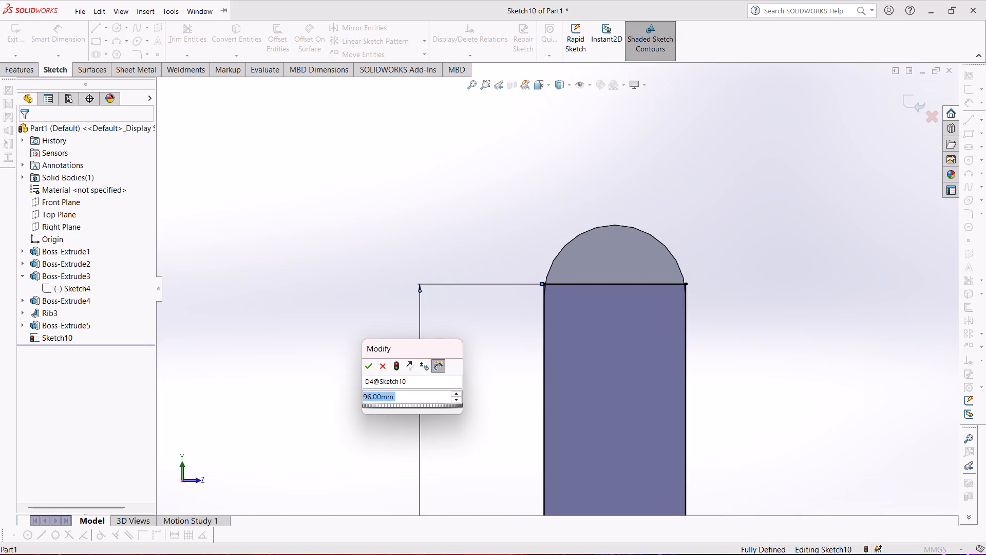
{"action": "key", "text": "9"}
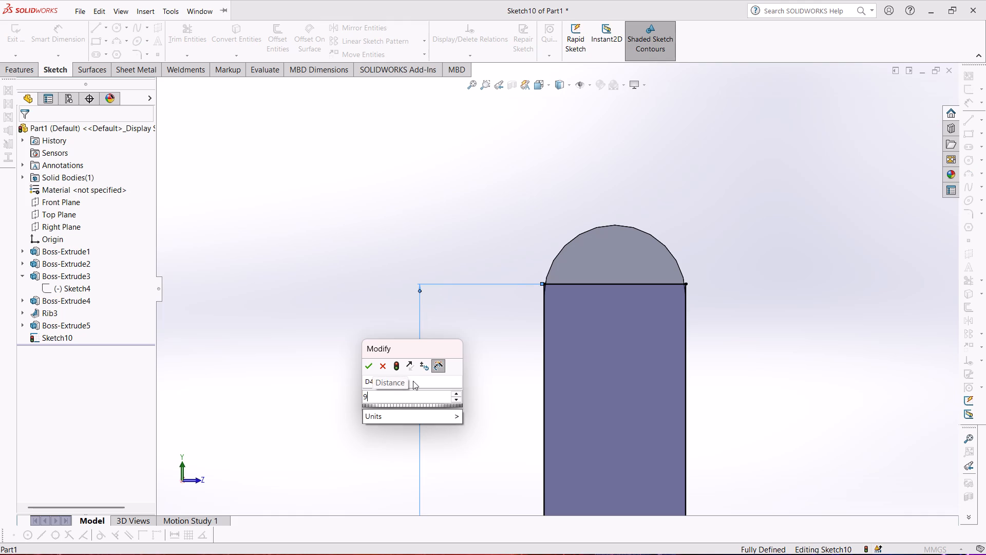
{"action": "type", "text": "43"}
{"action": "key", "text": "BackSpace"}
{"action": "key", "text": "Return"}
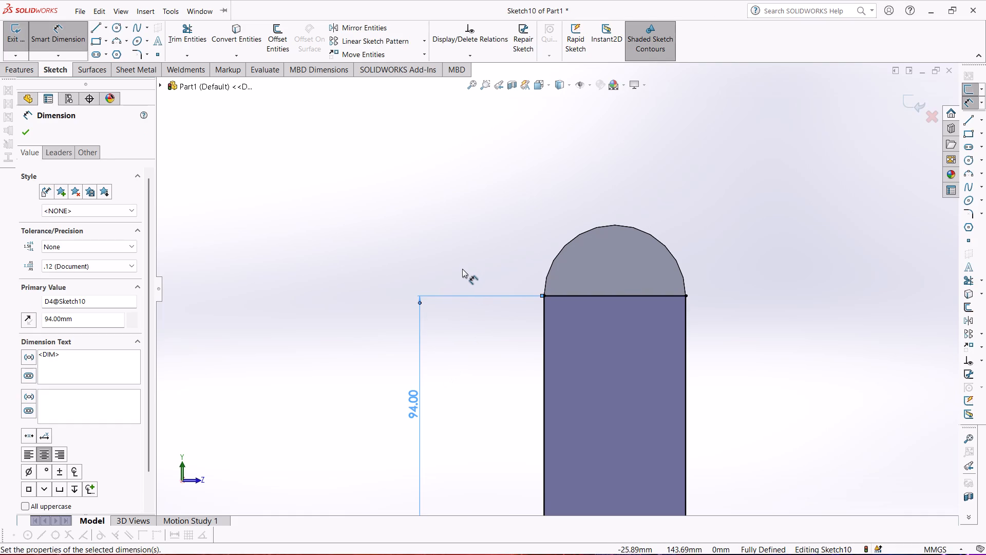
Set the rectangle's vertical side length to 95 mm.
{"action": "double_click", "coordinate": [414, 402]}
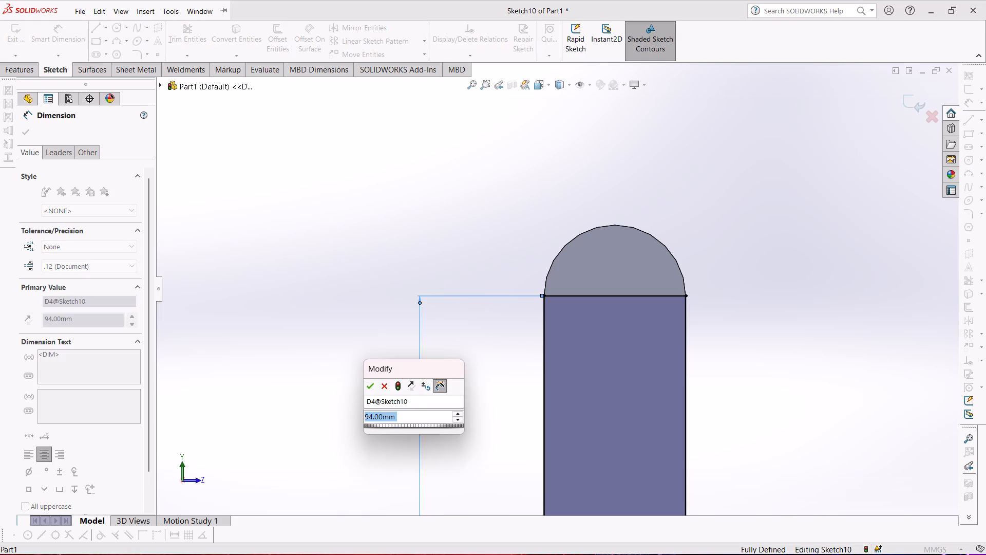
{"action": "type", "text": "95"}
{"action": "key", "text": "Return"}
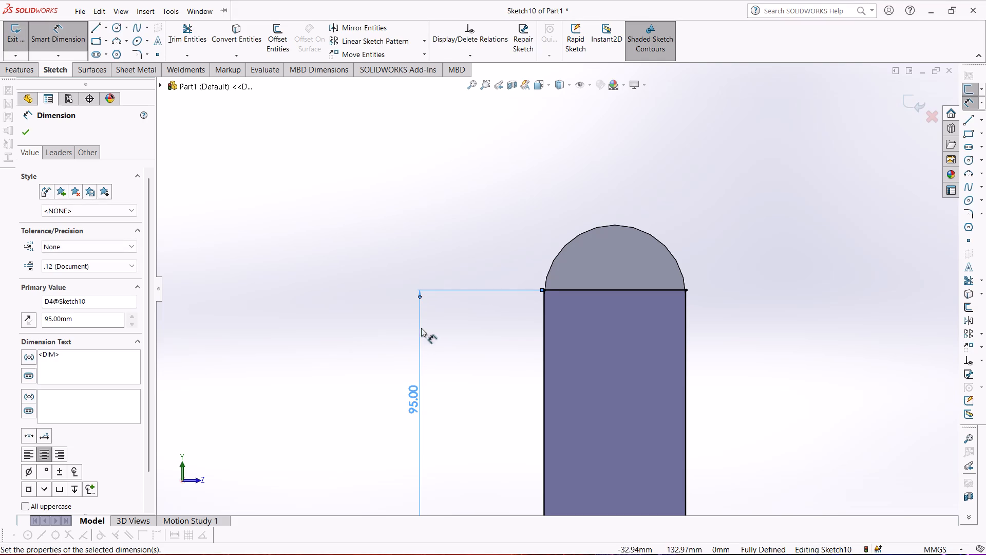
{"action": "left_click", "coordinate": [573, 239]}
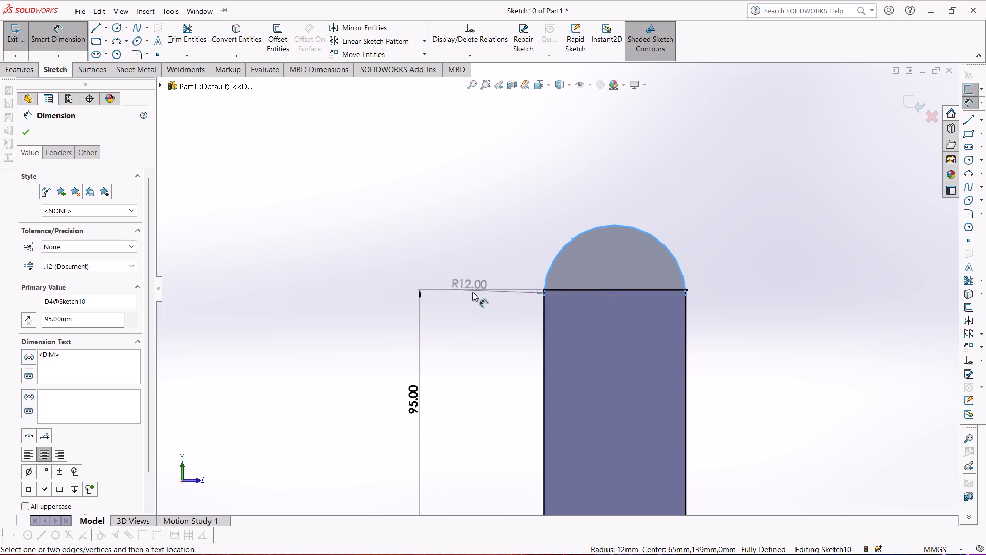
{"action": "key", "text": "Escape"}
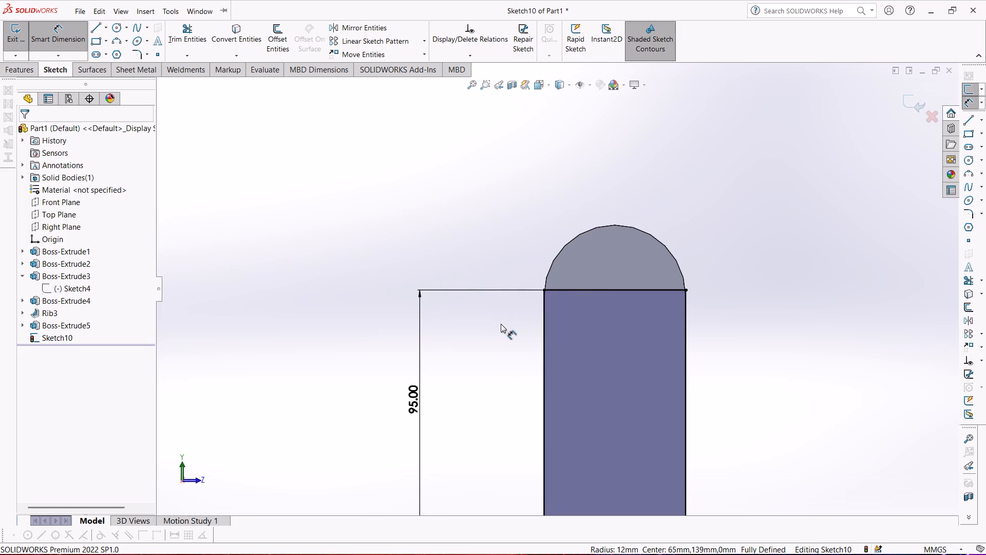
Compare the rectangle's upper edge with the start of the plate's rounded end and set the vertical side length to 94 mm.
{"action": "scroll", "coordinate": [546, 283], "scroll_direction": "down", "scroll_amount": 6}
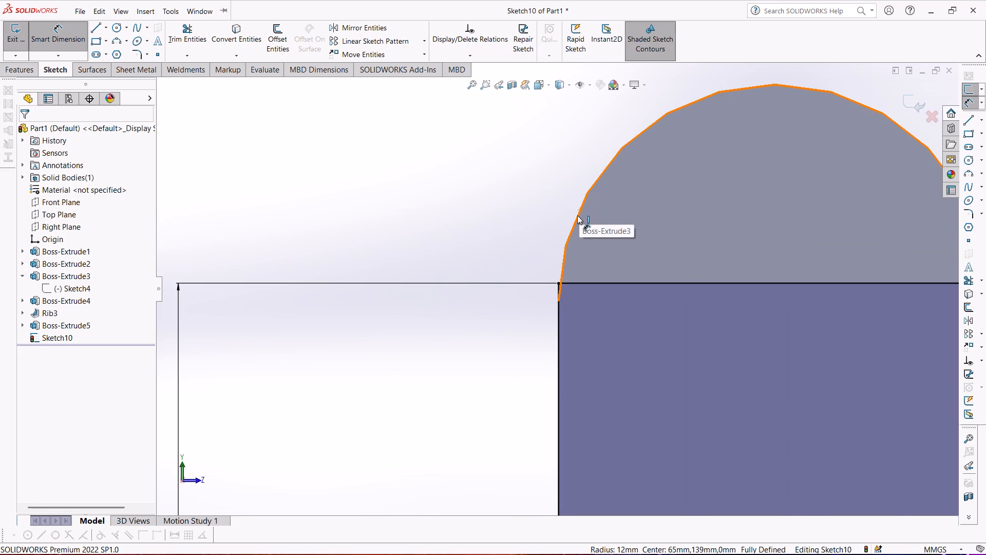
{"action": "scroll", "coordinate": [577, 215], "scroll_direction": "up", "scroll_amount": 2}
{"action": "scroll", "coordinate": [376, 414], "scroll_direction": "up", "scroll_amount": 3}
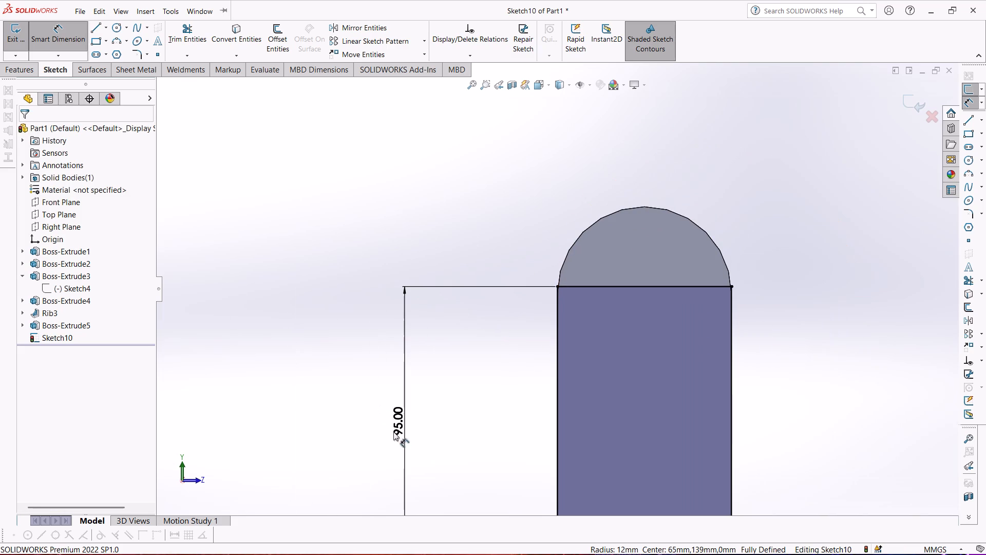
{"action": "double_click", "coordinate": [399, 427]}
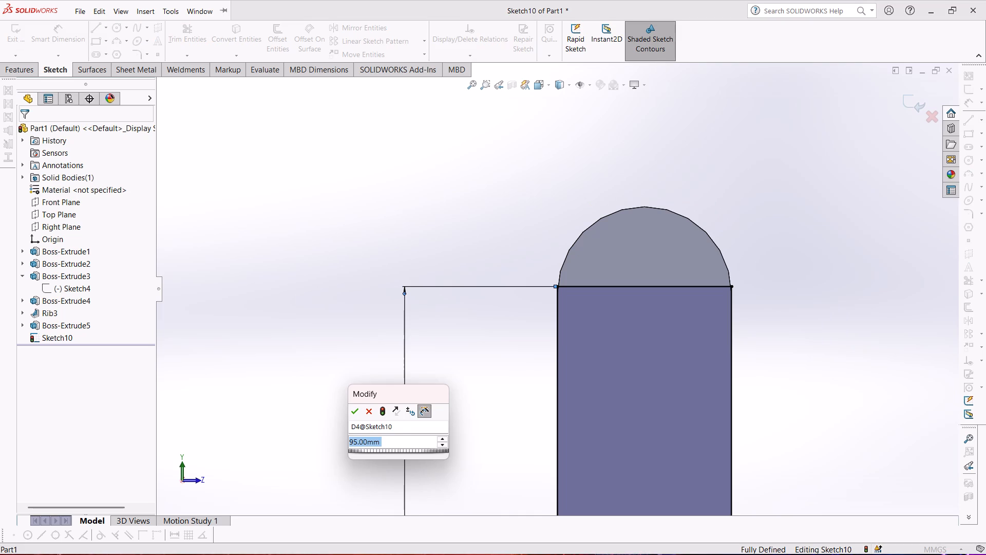
{"action": "type", "text": "94"}
{"action": "key", "text": "Return"}
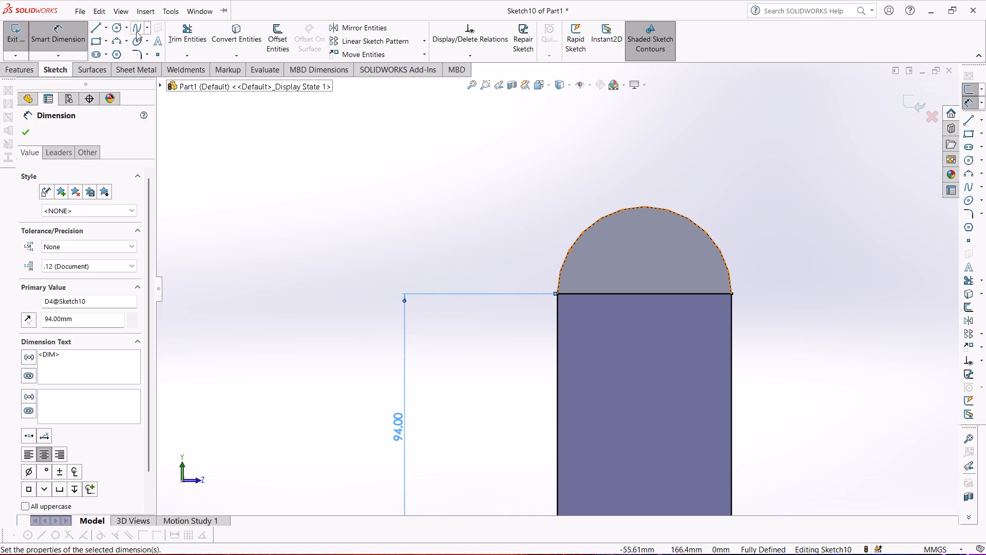
Sketch a 12 mm radius circle centred on the midpoint of the rectangle's upper edge, reaching its upper corner.
{"action": "left_click", "coordinate": [105, 24]}
{"action": "left_click", "coordinate": [117, 27]}
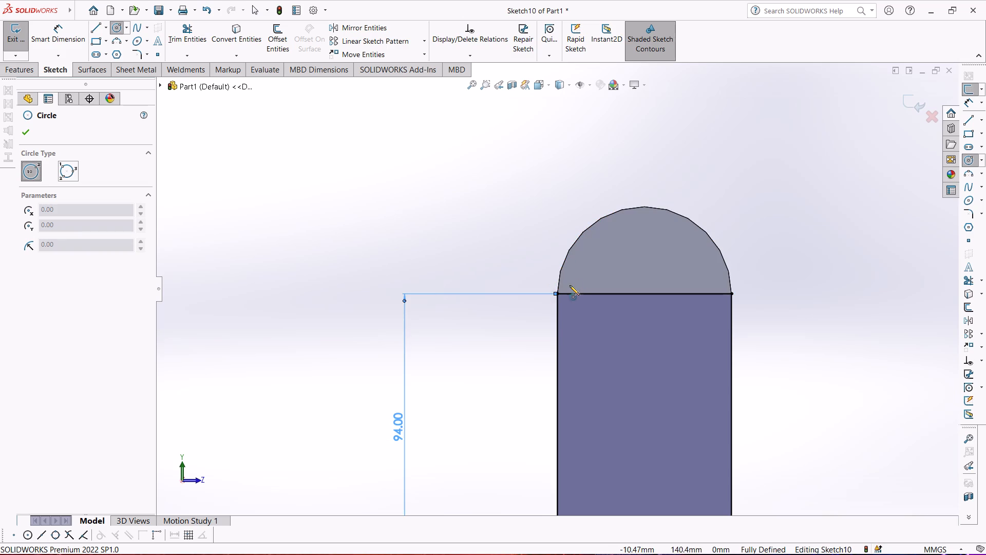
{"action": "left_click", "coordinate": [644, 292]}
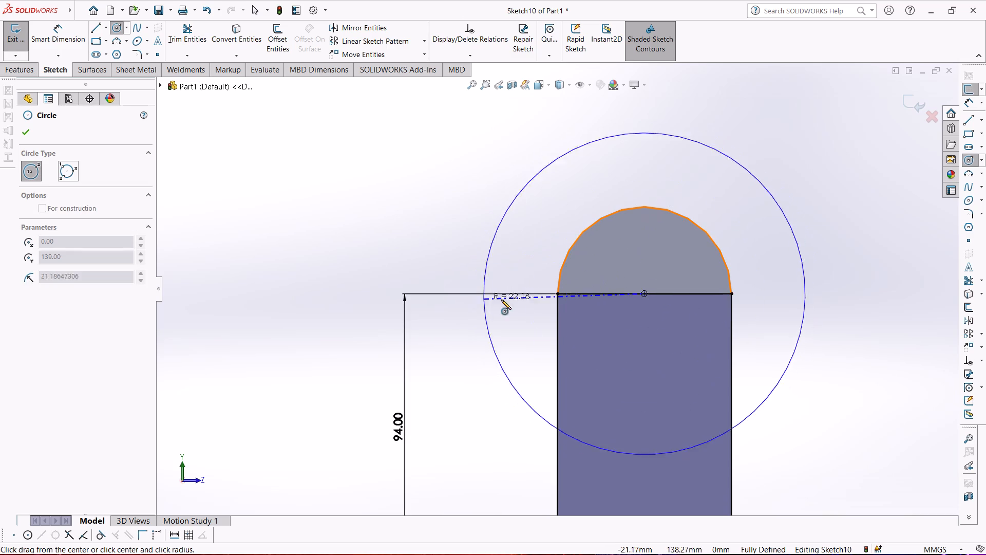
{"action": "left_click", "coordinate": [556, 292]}
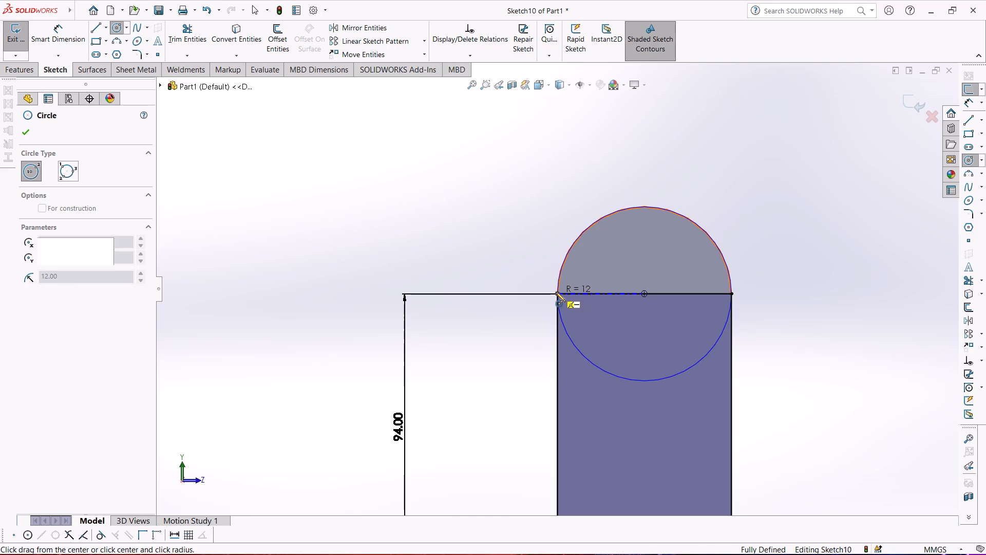
{"action": "left_click_drag", "start_coordinate": [50, 40], "coordinate": [62, 50]}
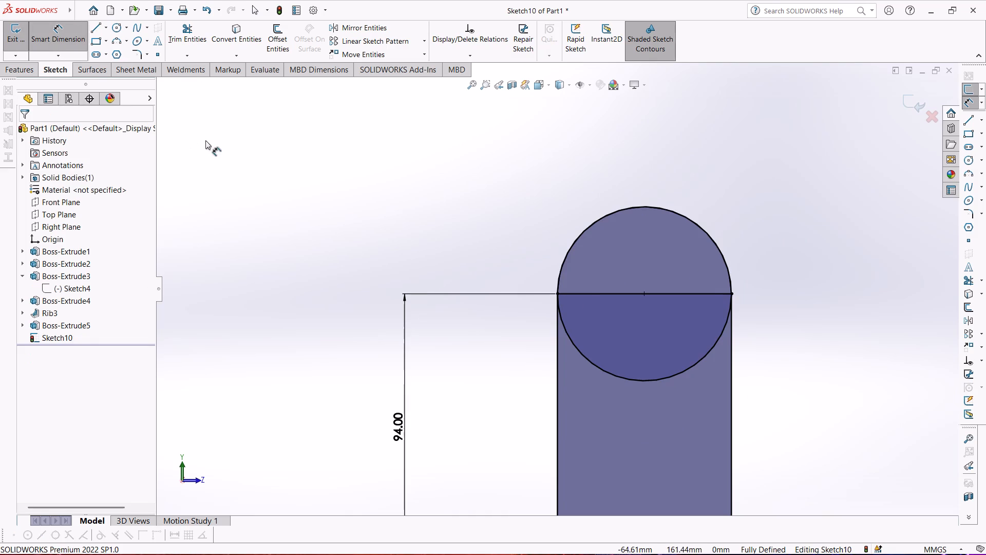
Trim away the rectangle's upper edge and the circle's lower half to leave a rounded-end profile.
{"action": "left_click", "coordinate": [192, 31]}
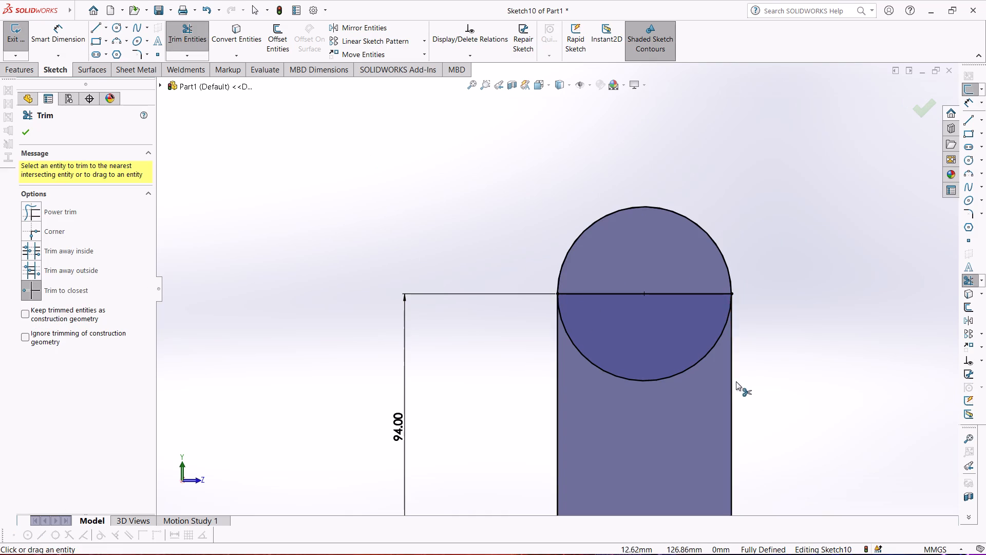
{"action": "left_click", "coordinate": [647, 294]}
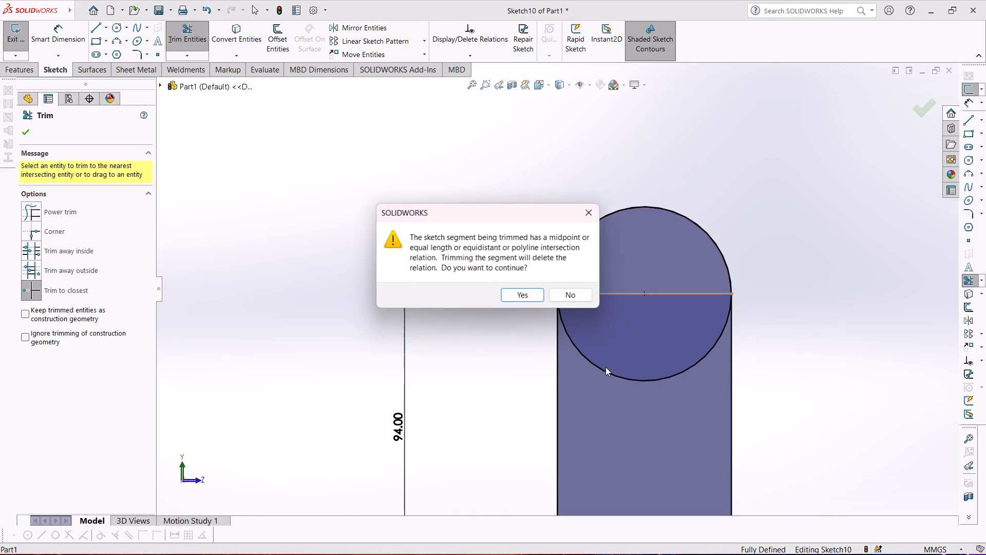
{"action": "left_click", "coordinate": [518, 290]}
{"action": "left_click", "coordinate": [597, 366]}
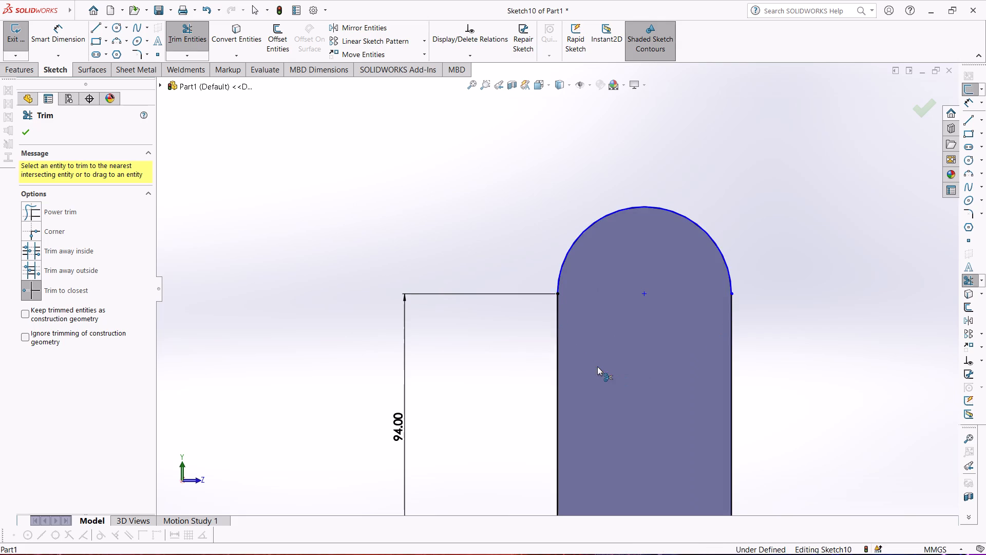
Dimension the radius of the profile's top arc at 12 mm.
{"action": "left_click", "coordinate": [82, 48]}
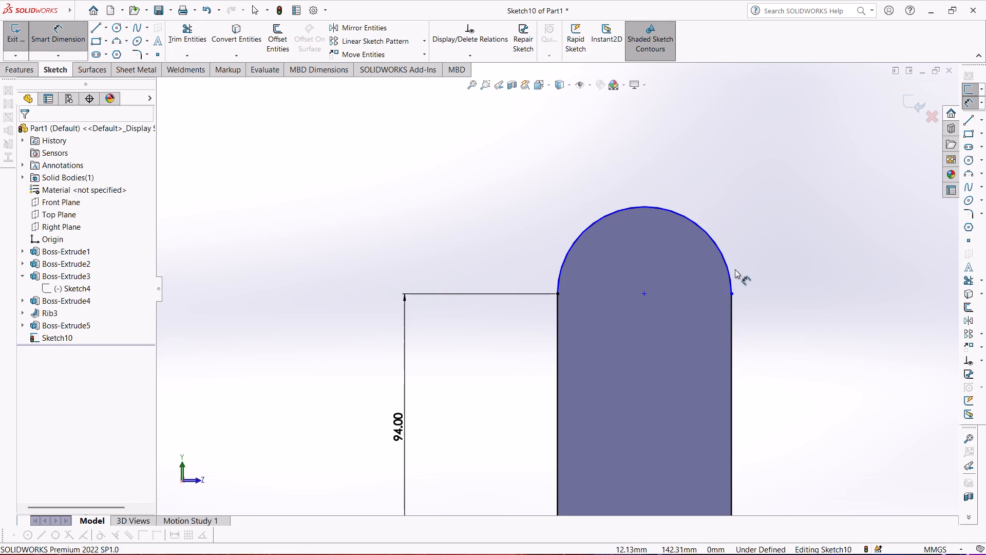
{"action": "left_click", "coordinate": [702, 231]}
{"action": "left_click", "coordinate": [736, 209]}
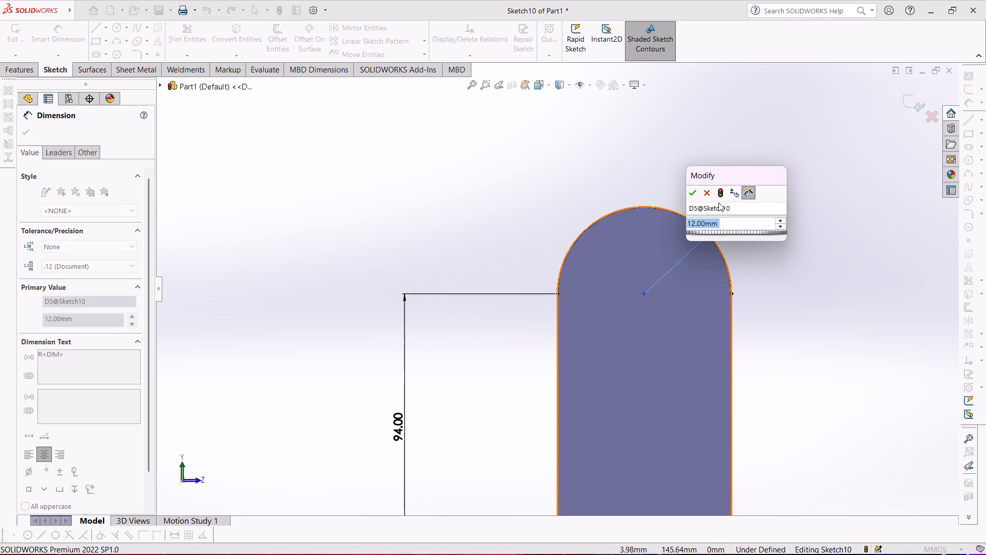
{"action": "left_click", "coordinate": [695, 191]}
{"action": "left_click", "coordinate": [494, 162]}
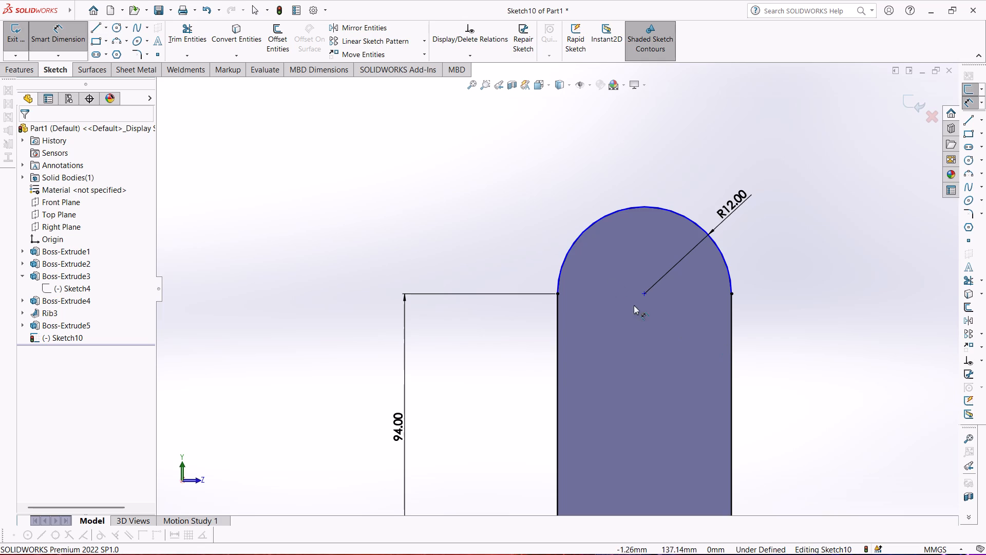
Dimension the vertical distance from the top arc's centre to the origin at 139 mm.
{"action": "left_click", "coordinate": [644, 294]}
{"action": "scroll", "coordinate": [639, 346], "scroll_direction": "up", "scroll_amount": 5}
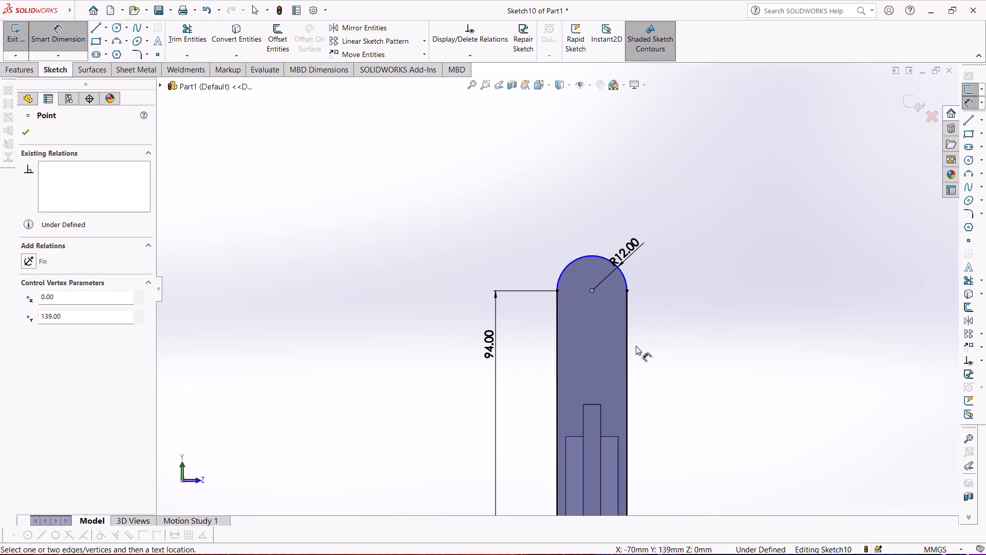
{"action": "scroll", "coordinate": [566, 371], "scroll_direction": "up", "scroll_amount": 3}
{"action": "scroll", "coordinate": [587, 479], "scroll_direction": "up", "scroll_amount": 3}
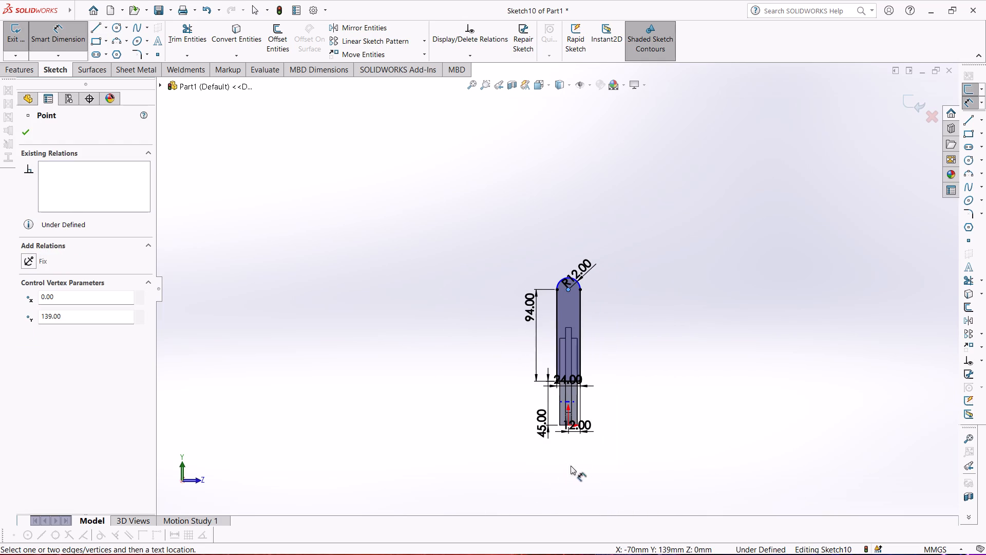
{"action": "scroll", "coordinate": [567, 430], "scroll_direction": "down", "scroll_amount": 5}
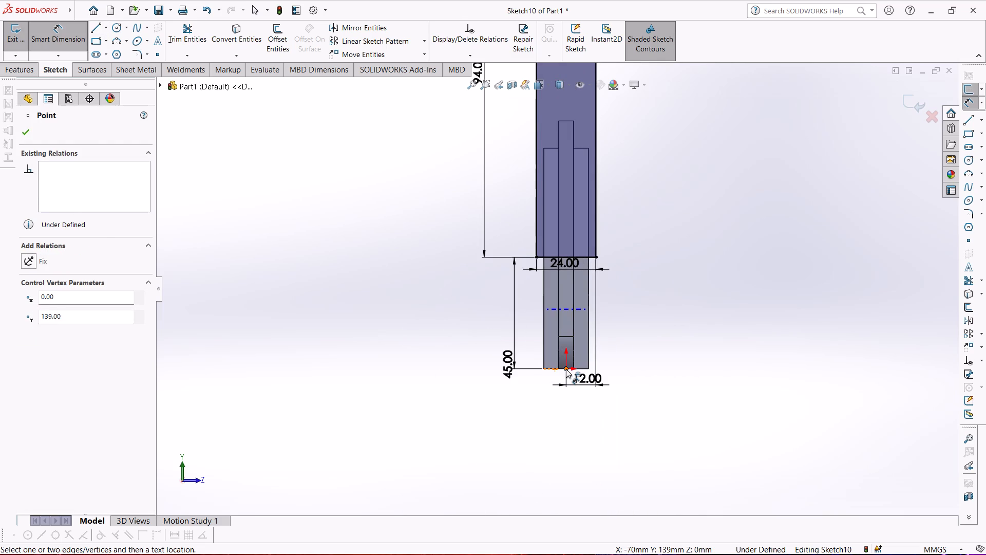
{"action": "left_click", "coordinate": [566, 369]}
{"action": "left_click", "coordinate": [697, 328]}
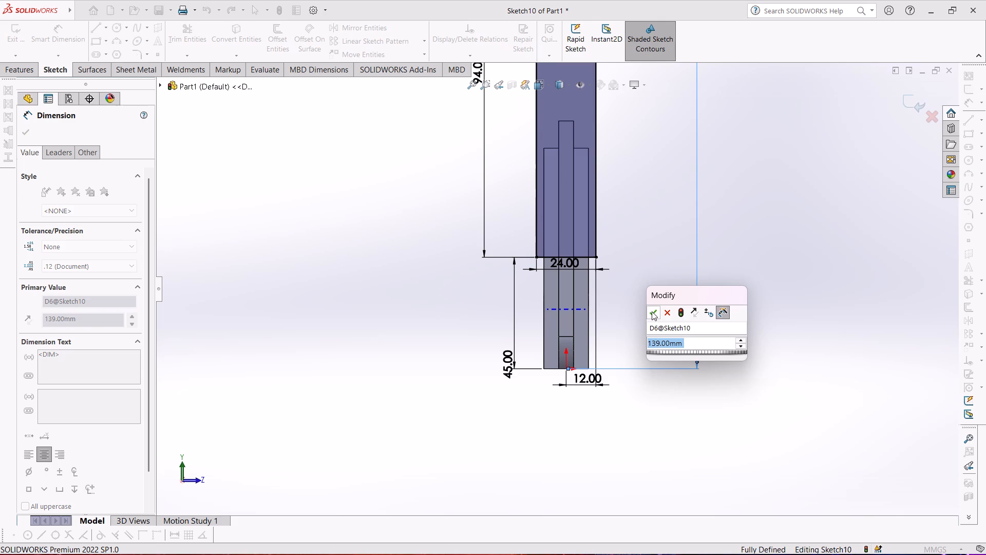
{"action": "left_click", "coordinate": [652, 312]}
{"action": "scroll", "coordinate": [417, 287], "scroll_direction": "up", "scroll_amount": 5}
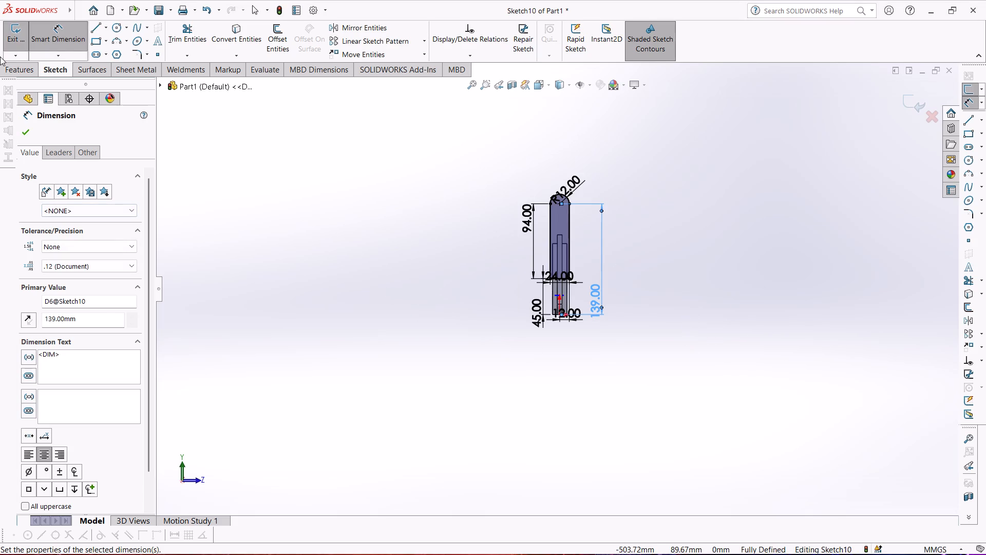
Extrude the round-topped profile as a Blind boss 9 mm deep, reversed inward over the tapered side plate.
{"action": "left_click", "coordinate": [15, 47]}
{"action": "left_click", "coordinate": [15, 69]}
{"action": "left_click", "coordinate": [48, 18]}
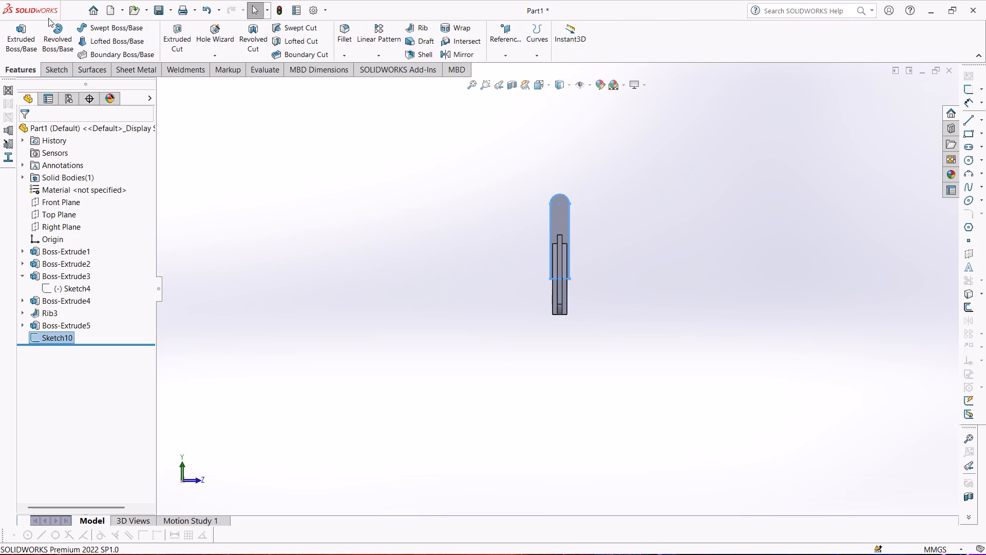
{"action": "left_click", "coordinate": [22, 41]}
{"action": "middle_click_drag", "start_coordinate": [375, 338], "coordinate": [405, 349]}
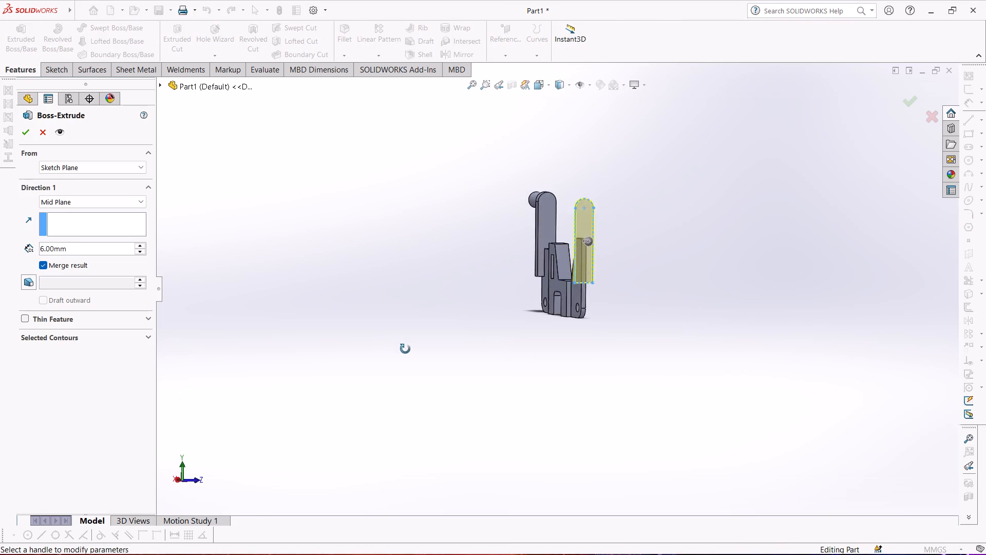
{"action": "middle_click_drag", "start_coordinate": [405, 349], "coordinate": [457, 363]}
{"action": "scroll", "coordinate": [579, 296], "scroll_direction": "down", "scroll_amount": 5}
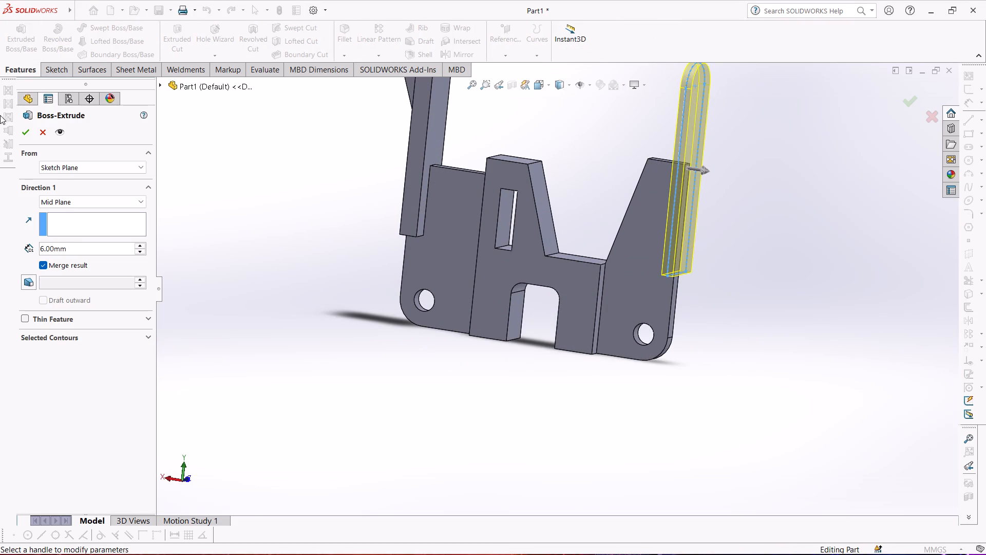
{"action": "left_click", "coordinate": [60, 199]}
{"action": "left_click", "coordinate": [67, 211]}
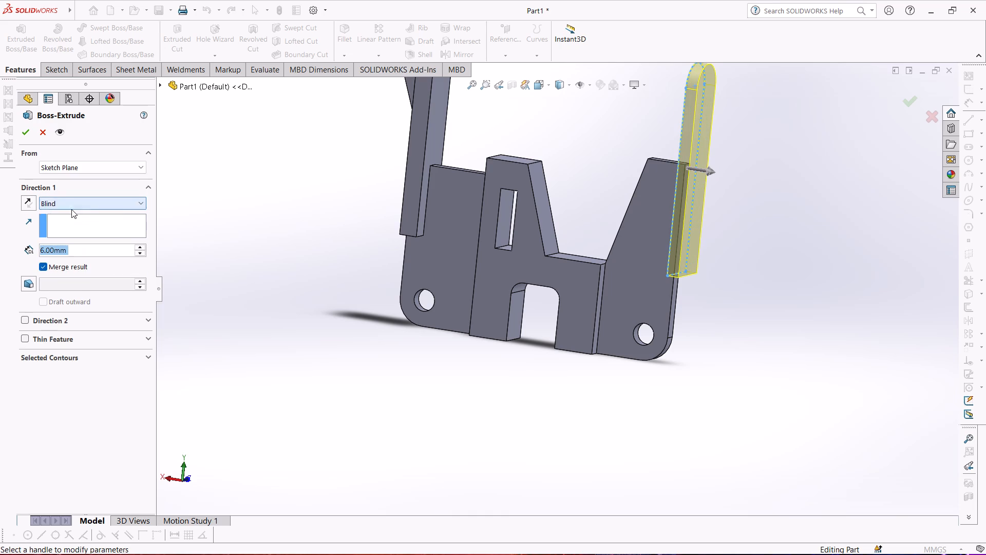
{"action": "left_click", "coordinate": [28, 203]}
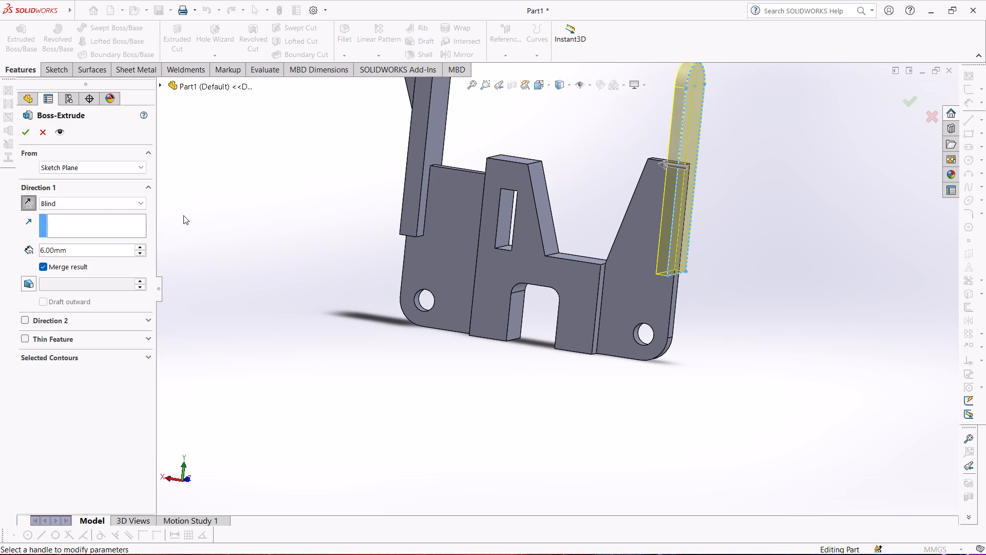
{"action": "left_click_drag", "start_coordinate": [106, 250], "coordinate": [14, 235]}
{"action": "key", "text": "9"}
{"action": "key", "text": "Return"}
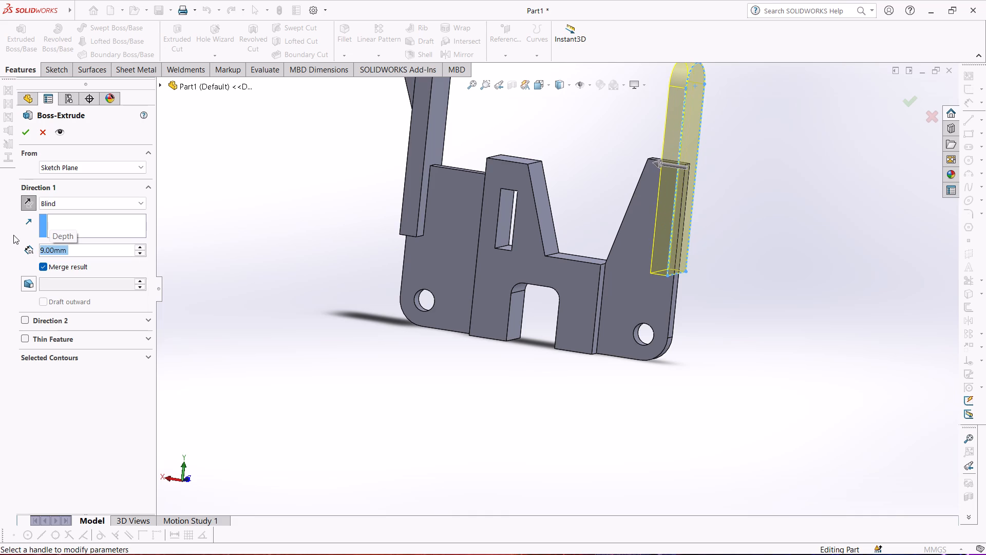
{"action": "left_click", "coordinate": [21, 132]}
Inspect the new round-topped arm and its joint with the tapered side plate from several angles.
{"action": "scroll", "coordinate": [624, 130], "scroll_direction": "down", "scroll_amount": 4}
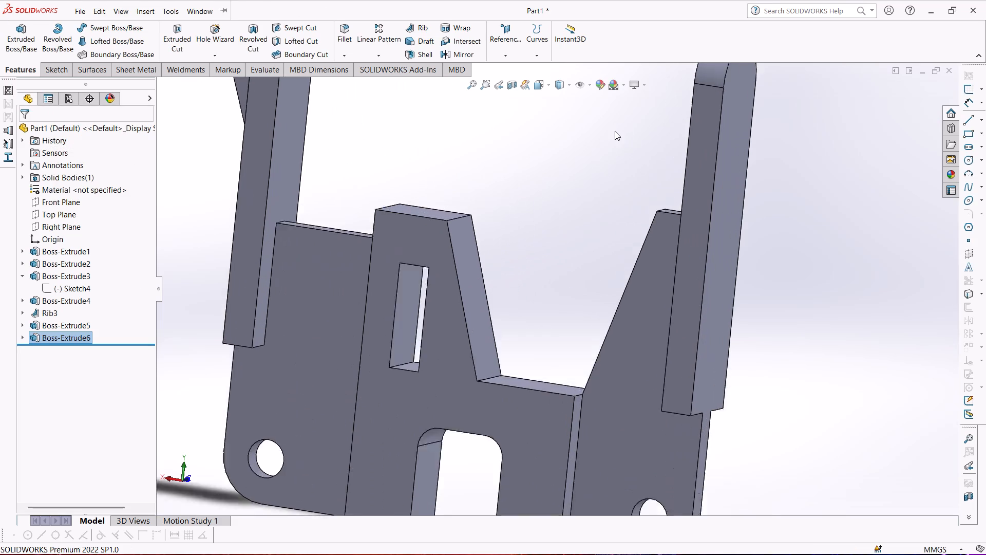
{"action": "scroll", "coordinate": [615, 131], "scroll_direction": "down", "scroll_amount": 1}
{"action": "scroll", "coordinate": [612, 140], "scroll_direction": "up", "scroll_amount": 4}
{"action": "middle_click_drag", "start_coordinate": [619, 150], "coordinate": [367, 206]}
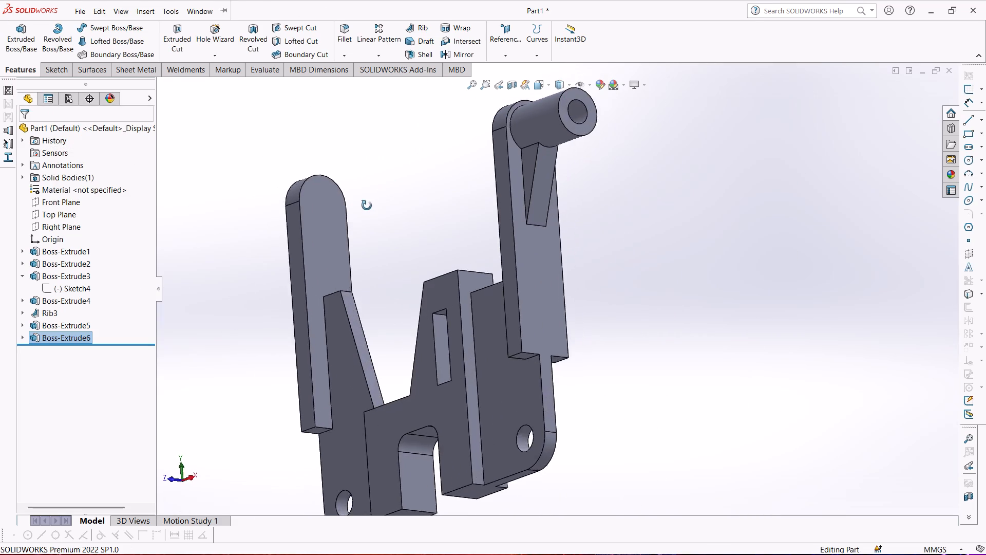
{"action": "middle_click_drag", "start_coordinate": [367, 206], "coordinate": [677, 300]}
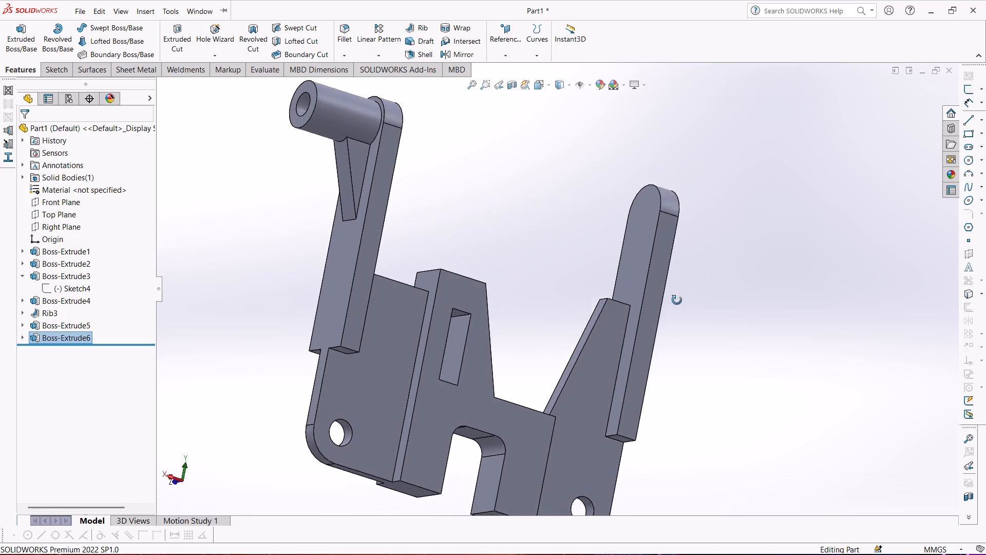
{"action": "middle_click_drag", "start_coordinate": [677, 300], "coordinate": [635, 331]}
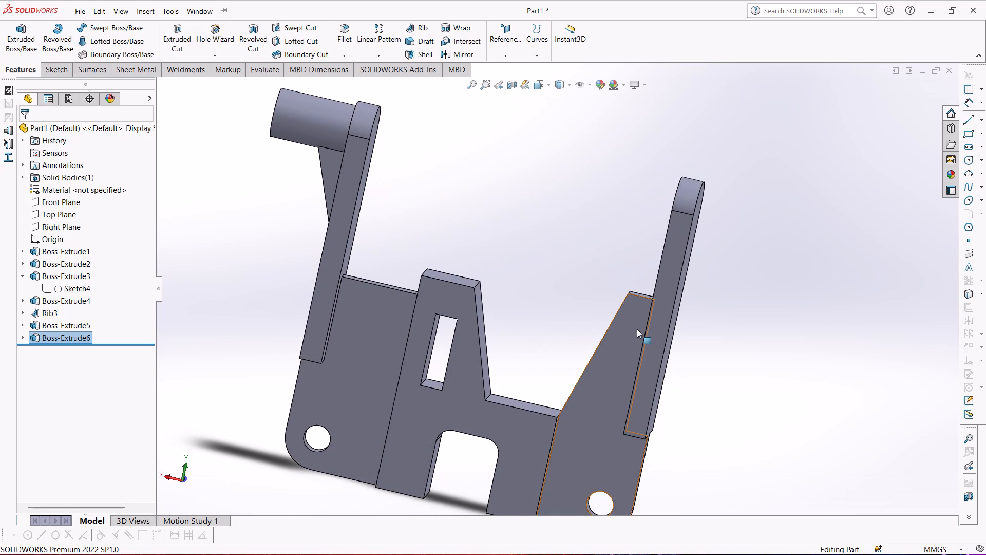
{"action": "middle_click_drag", "start_coordinate": [630, 299], "coordinate": [630, 299]}
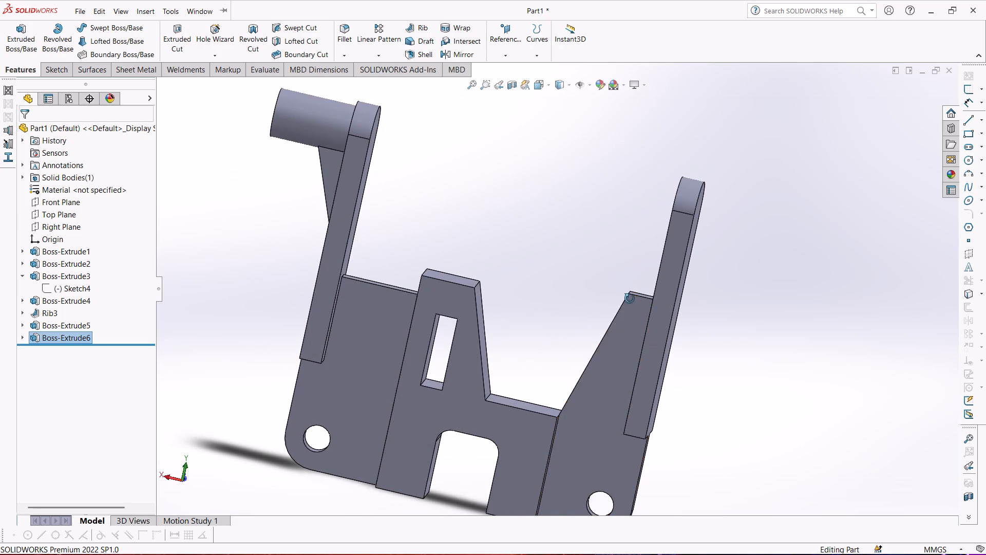
On the new arm's outer face, sketch two circles of about 8.7 mm and 4.8 mm radius, centred on the rounded end's centre.
{"action": "middle_click_drag", "start_coordinate": [630, 299], "coordinate": [573, 301]}
{"action": "left_click", "coordinate": [582, 225]}
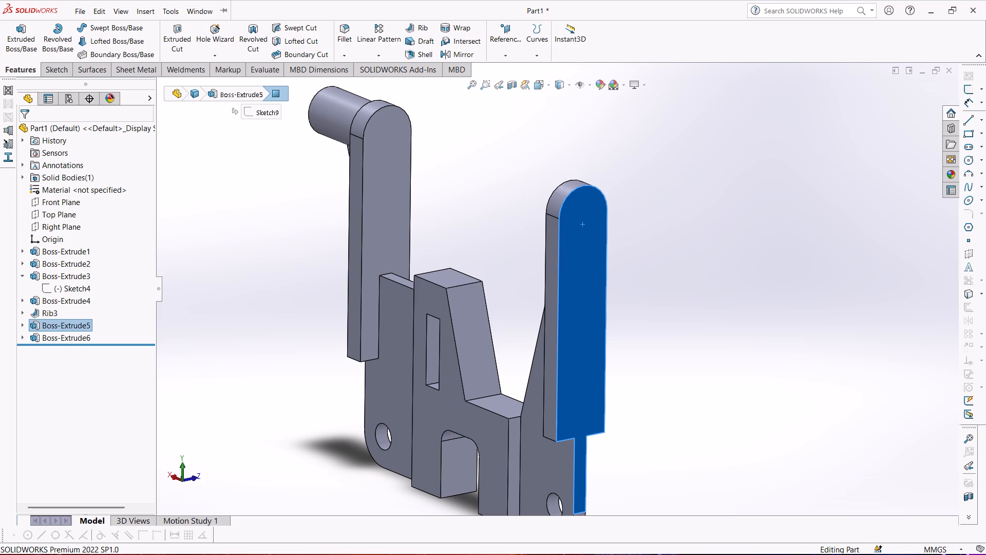
{"action": "left_click", "coordinate": [52, 74]}
{"action": "left_click", "coordinate": [13, 31]}
{"action": "left_click", "coordinate": [257, 233]}
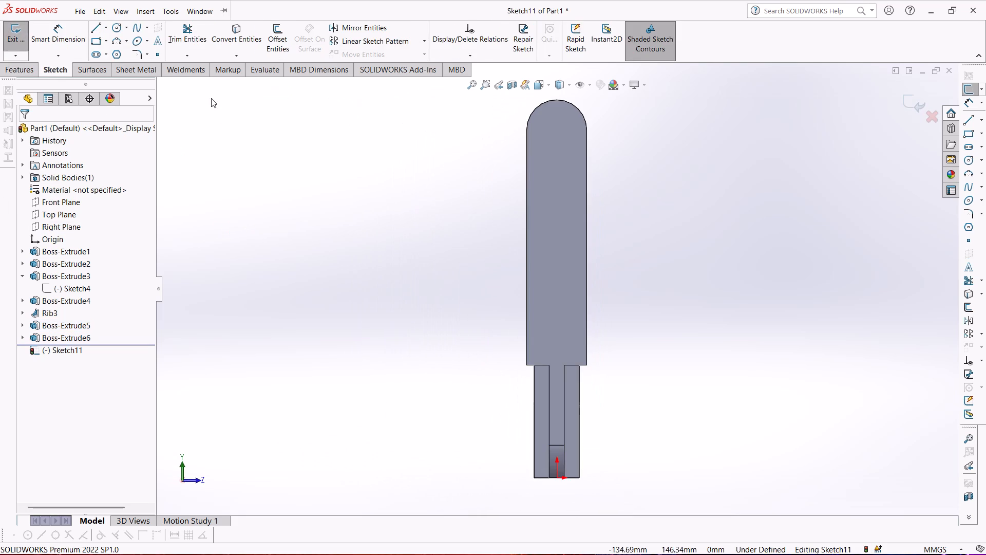
{"action": "left_click", "coordinate": [118, 27]}
{"action": "scroll", "coordinate": [564, 85], "scroll_direction": "down", "scroll_amount": 4}
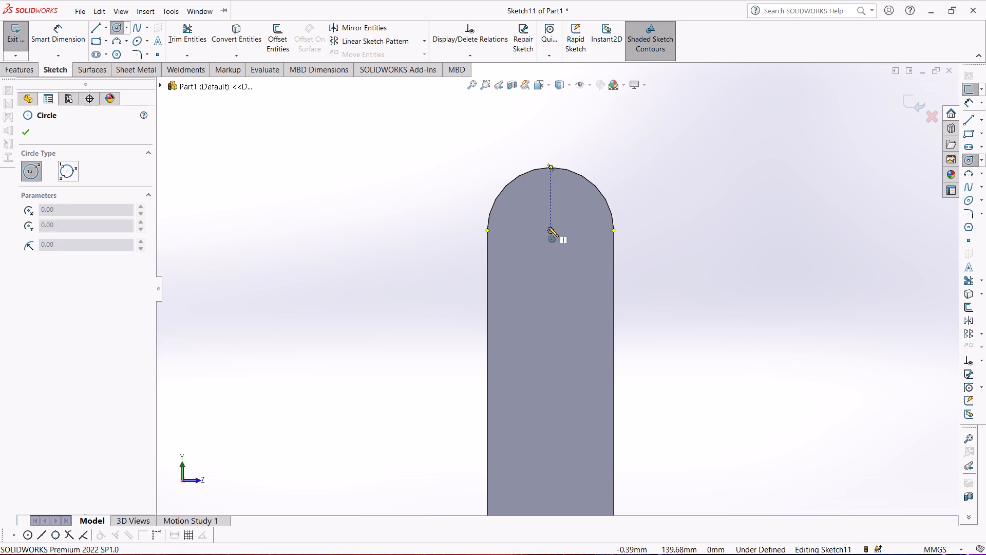
{"action": "left_click", "coordinate": [551, 230]}
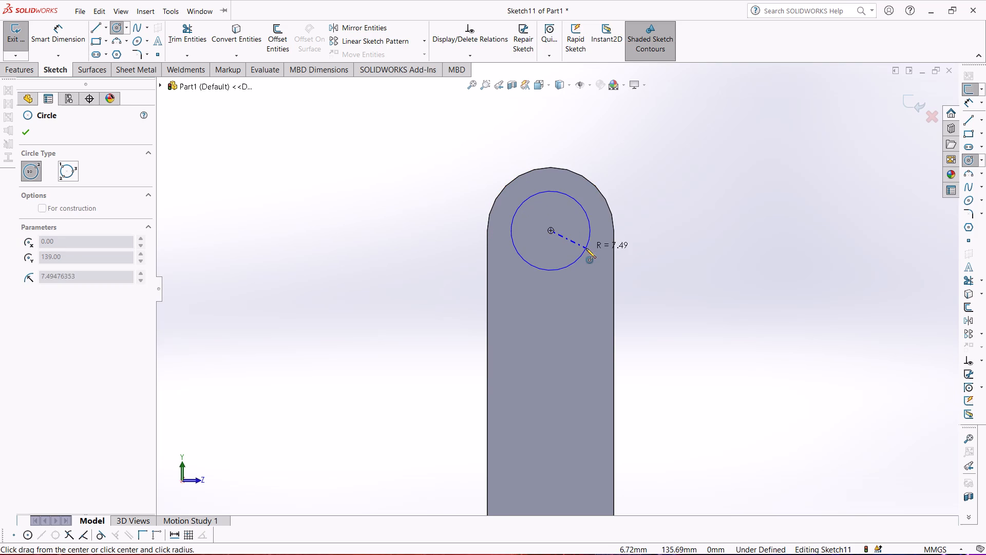
{"action": "left_click", "coordinate": [595, 244]}
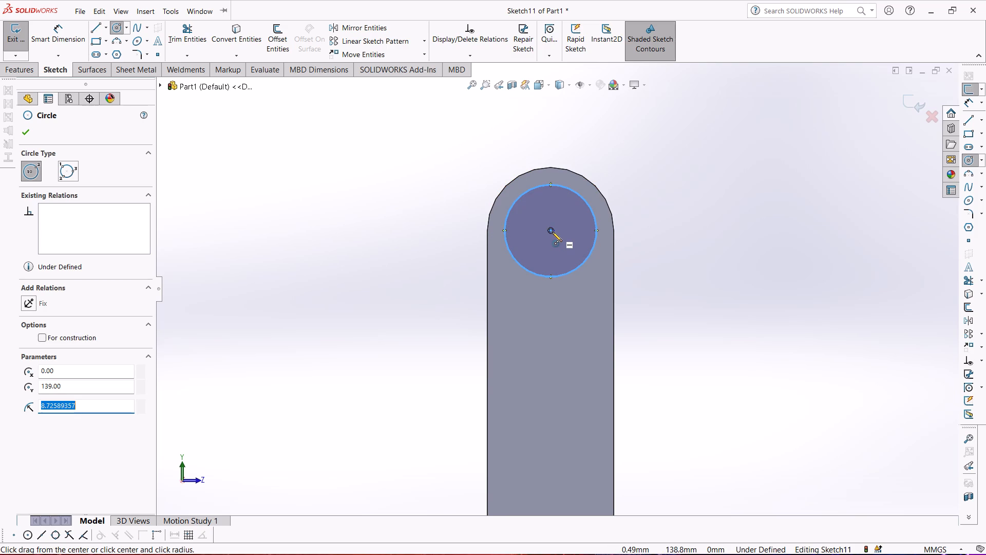
{"action": "left_click", "coordinate": [552, 231]}
{"action": "left_click", "coordinate": [573, 243]}
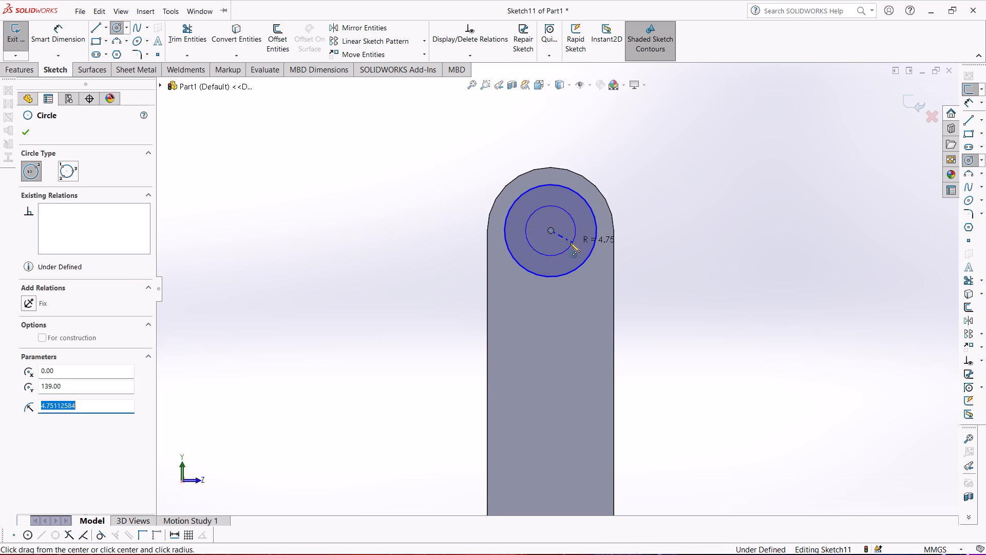
Dimension the outer circle's diameter at 20 mm and the inner circle's diameter at 10 mm.
{"action": "left_click", "coordinate": [63, 28]}
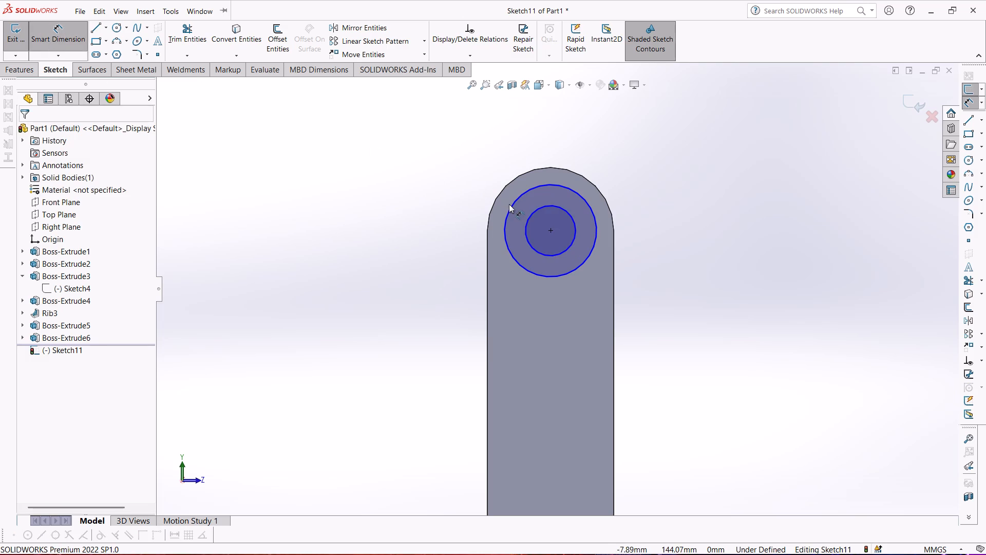
{"action": "left_click", "coordinate": [509, 205]}
{"action": "left_click", "coordinate": [432, 191]}
{"action": "type", "text": "20"}
{"action": "key", "text": "Return"}
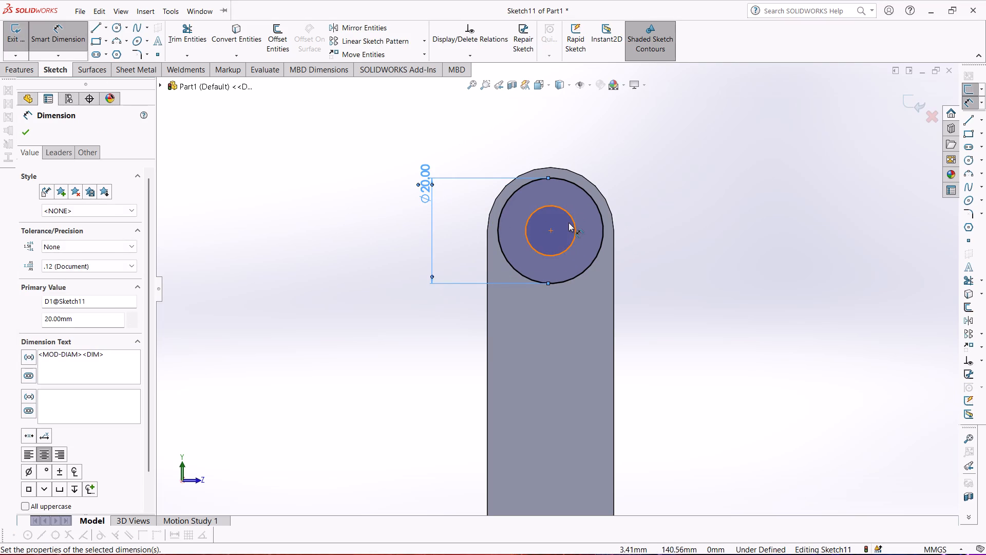
{"action": "left_click", "coordinate": [568, 223]}
{"action": "left_click", "coordinate": [769, 201]}
{"action": "left_click", "coordinate": [576, 224]}
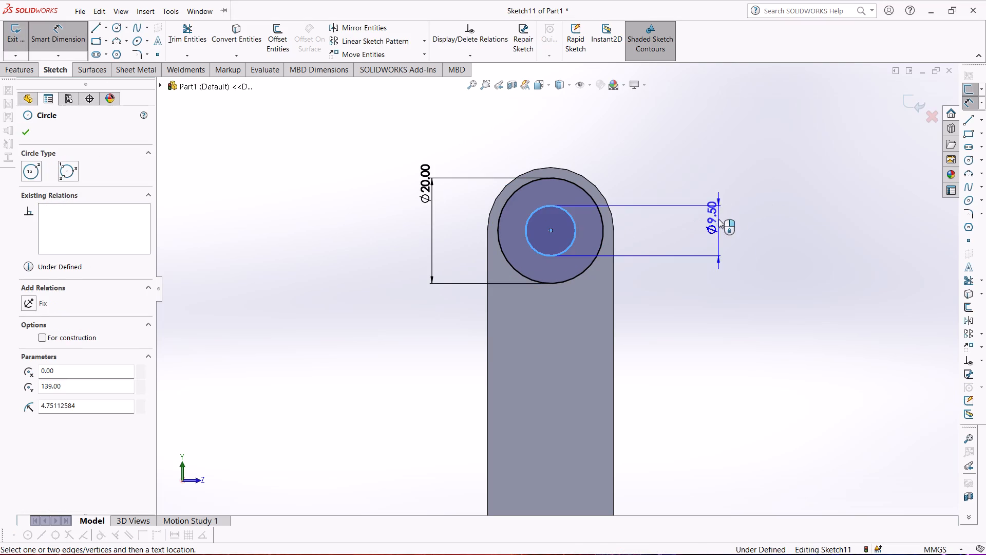
{"action": "left_click_drag", "start_coordinate": [764, 213], "coordinate": [759, 214]}
{"action": "type", "text": "10"}
{"action": "key", "text": "Return"}
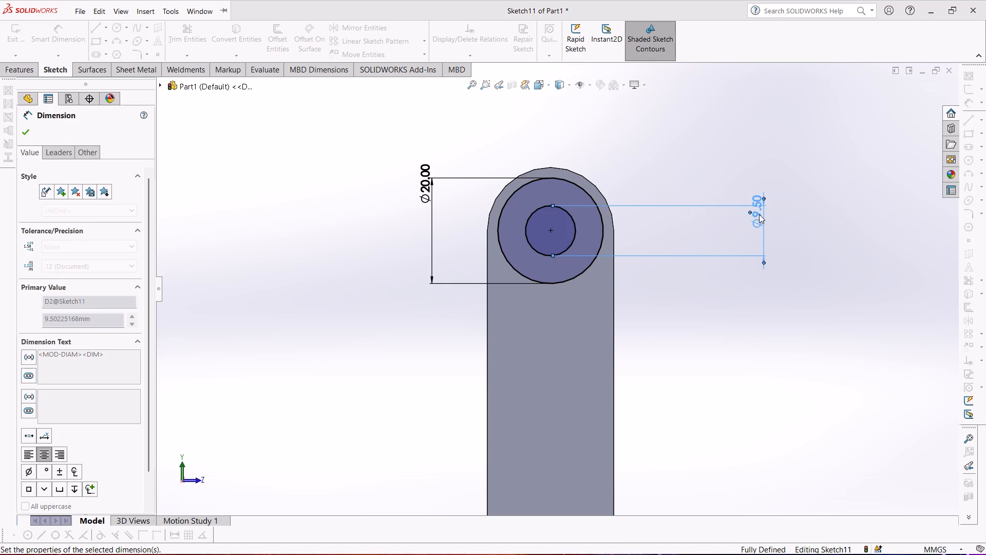
{"action": "left_click", "coordinate": [251, 289]}
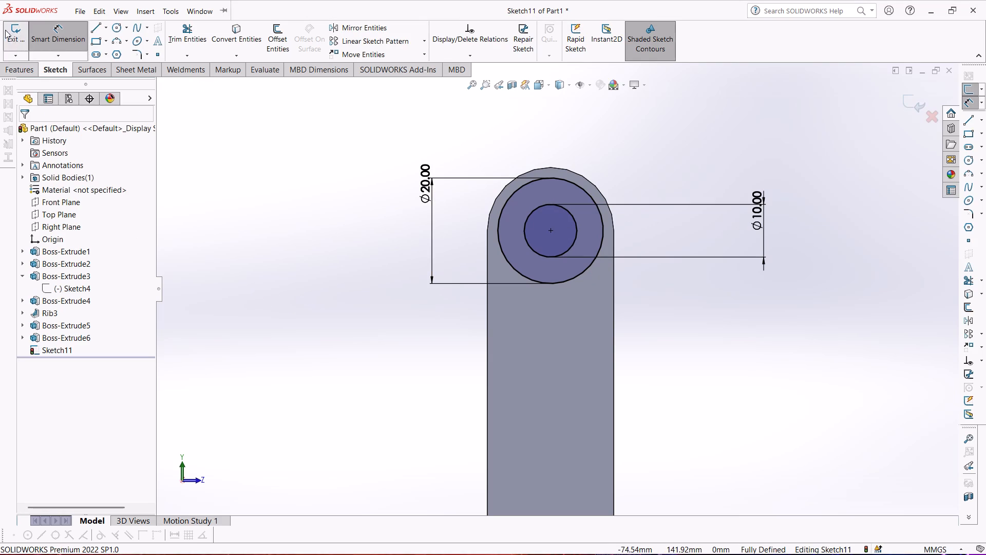
Start a Boss-Extrude of the two-circle sketch and enable Direction 2 with the Offset From Surface end condition.
{"action": "left_click", "coordinate": [9, 42]}
{"action": "left_click", "coordinate": [14, 70]}
{"action": "left_click", "coordinate": [7, 38]}
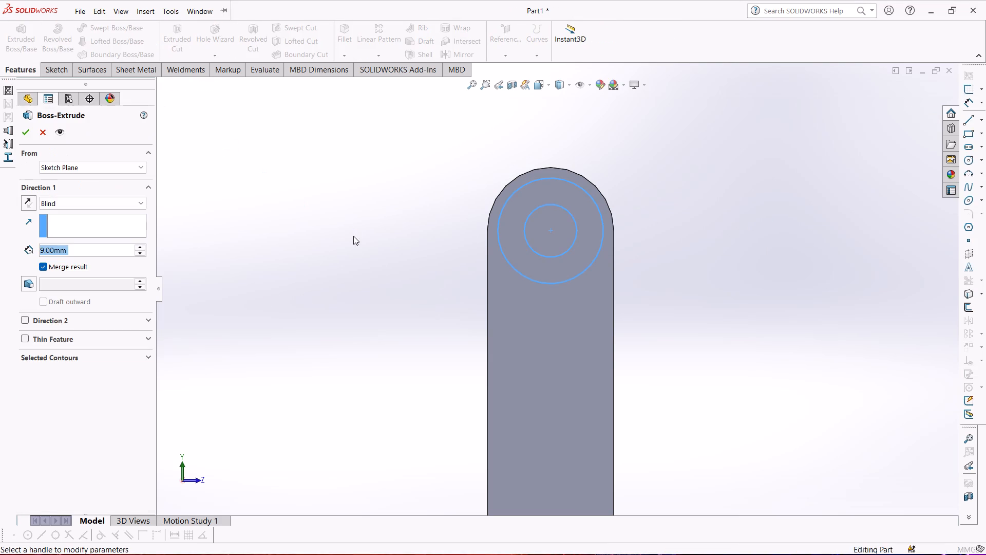
{"action": "middle_click_drag", "start_coordinate": [338, 224], "coordinate": [457, 225]}
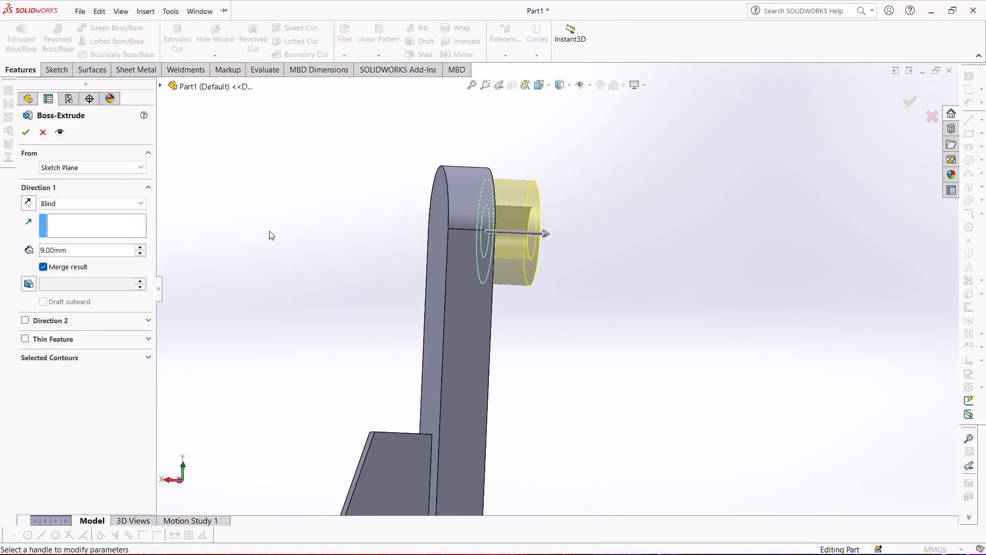
{"action": "left_click", "coordinate": [27, 317]}
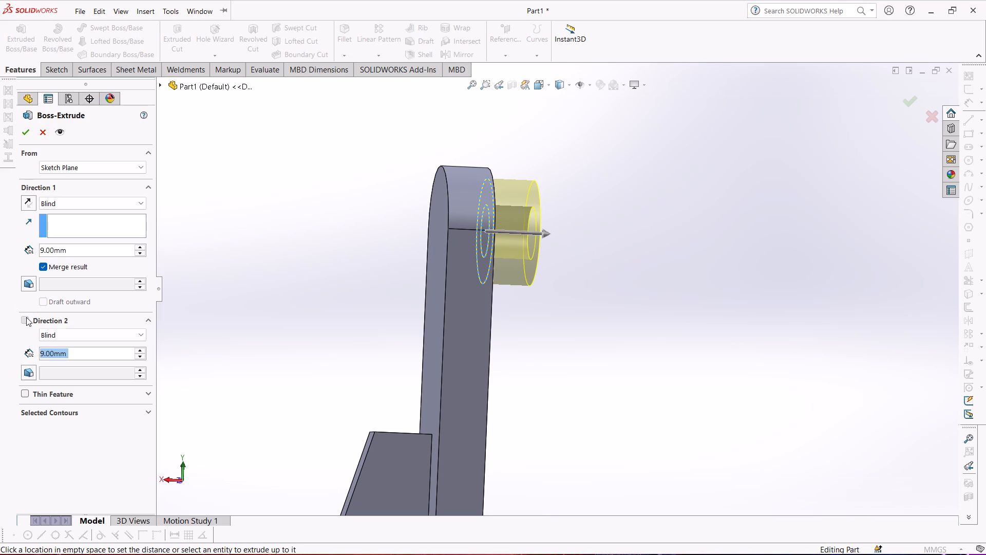
{"action": "left_click", "coordinate": [52, 337]}
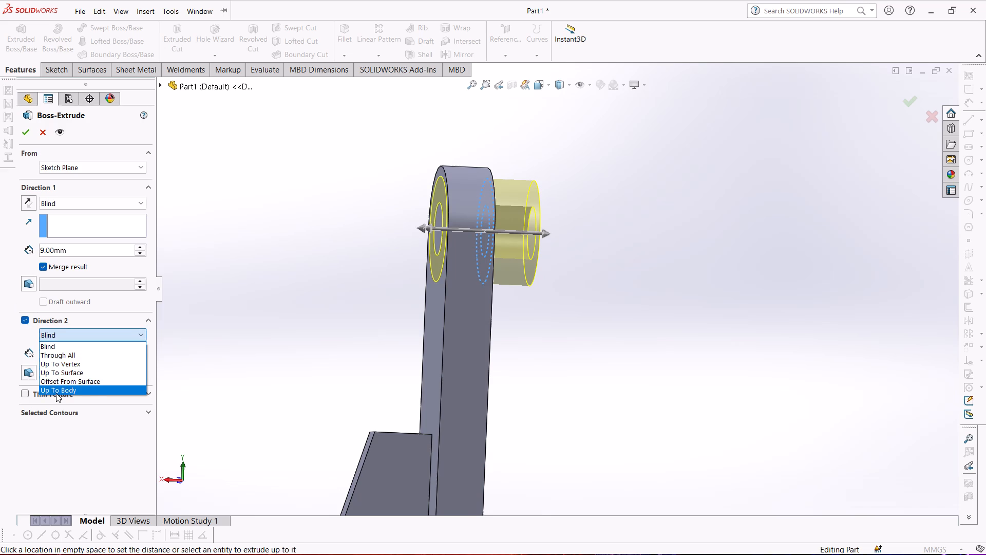
{"action": "left_click", "coordinate": [48, 383]}
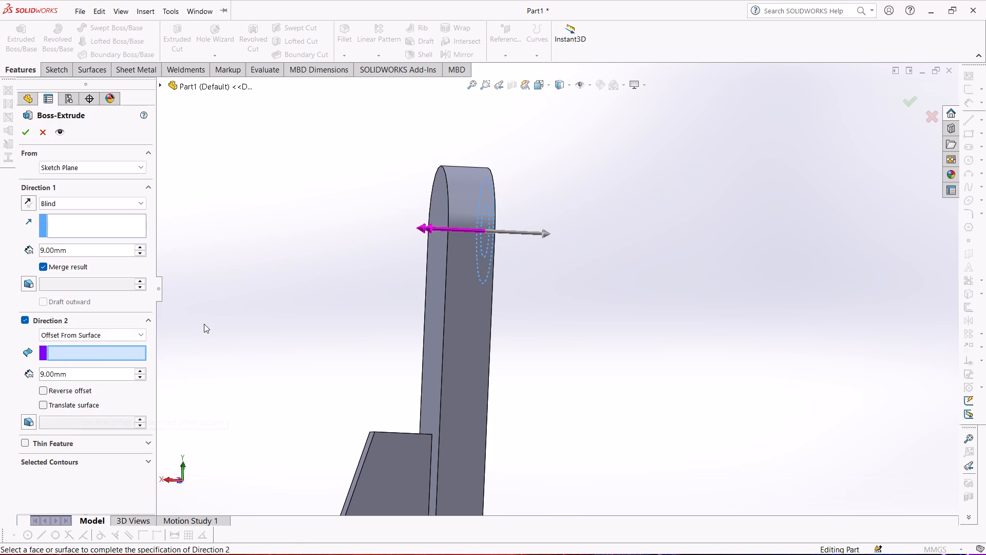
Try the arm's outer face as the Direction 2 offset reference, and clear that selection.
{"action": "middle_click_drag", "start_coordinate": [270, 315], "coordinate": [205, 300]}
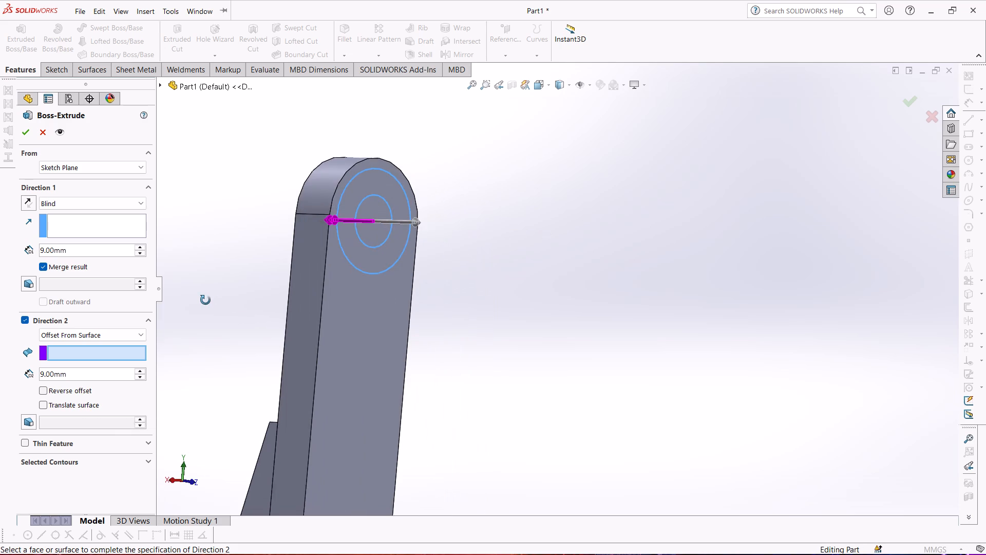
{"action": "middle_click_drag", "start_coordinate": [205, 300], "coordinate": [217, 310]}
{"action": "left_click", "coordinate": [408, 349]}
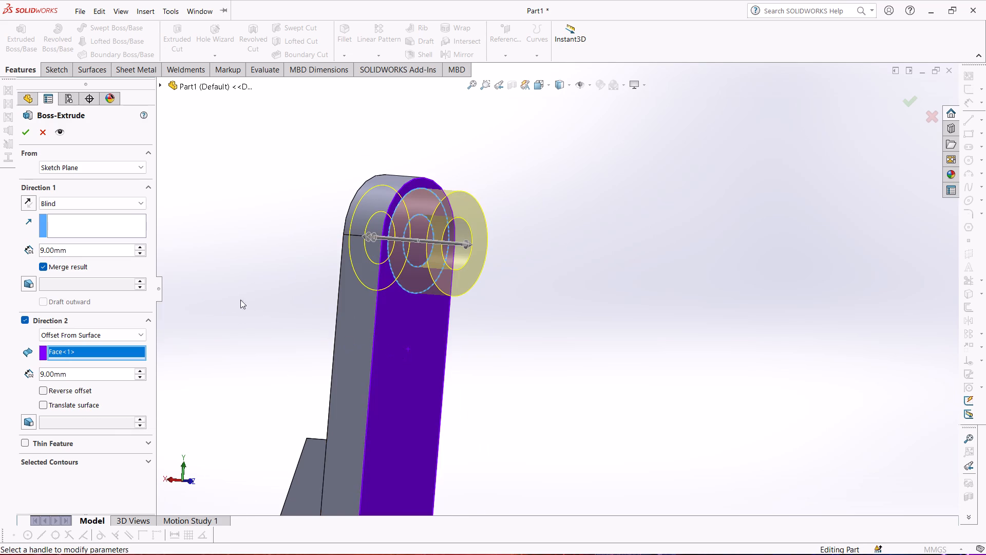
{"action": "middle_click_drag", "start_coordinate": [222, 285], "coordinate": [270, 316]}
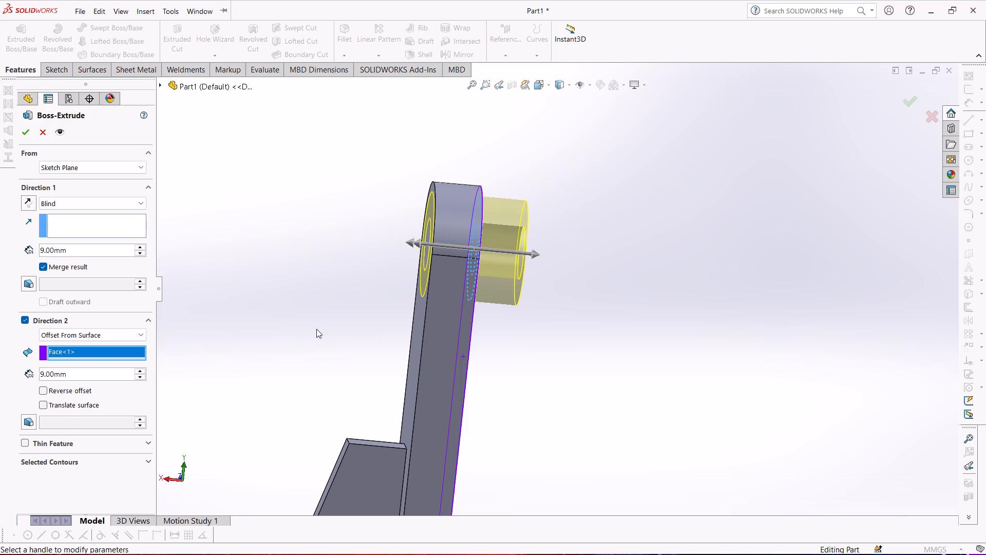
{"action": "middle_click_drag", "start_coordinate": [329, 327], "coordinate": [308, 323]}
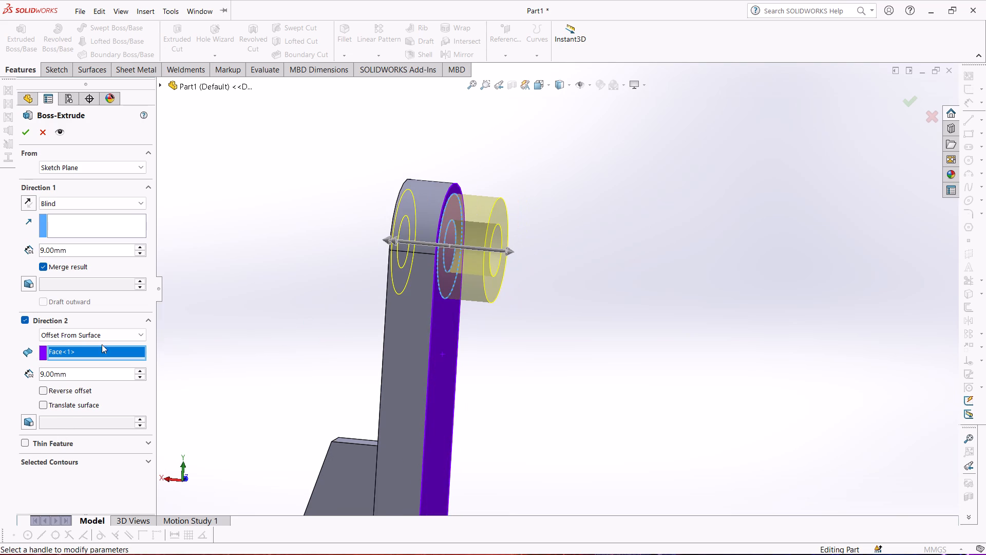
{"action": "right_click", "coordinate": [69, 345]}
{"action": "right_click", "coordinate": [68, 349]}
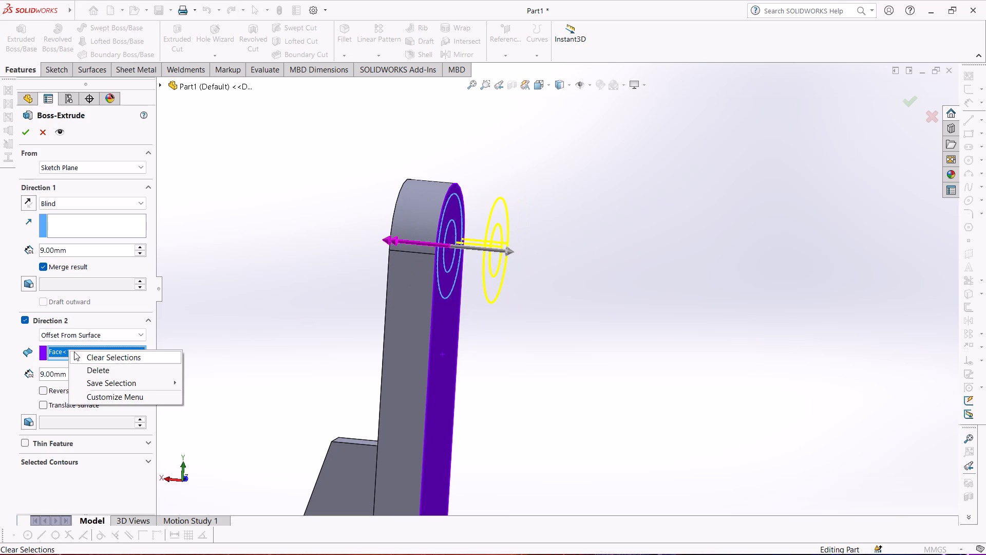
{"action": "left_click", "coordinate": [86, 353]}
Select the arm's opposite face, on the tapered side plate's side, as the Direction 2 offset reference.
{"action": "middle_click_drag", "start_coordinate": [243, 334], "coordinate": [299, 337]}
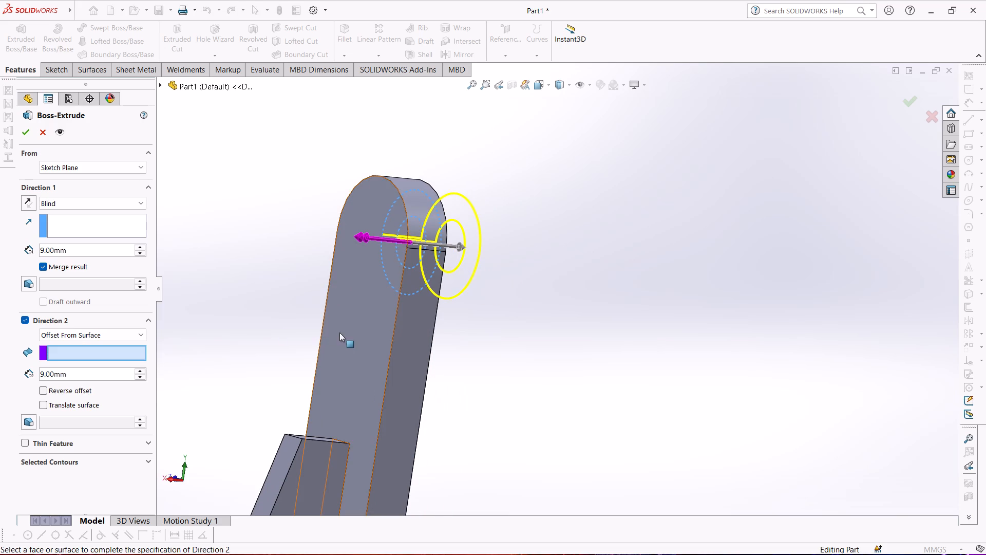
{"action": "left_click", "coordinate": [339, 332]}
{"action": "middle_click_drag", "start_coordinate": [253, 301], "coordinate": [193, 303]}
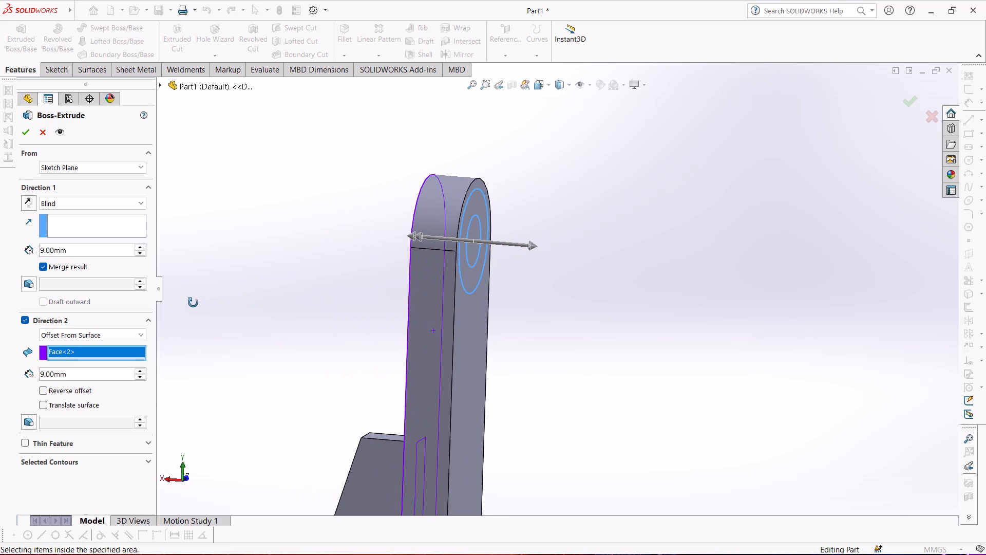
{"action": "middle_click_drag", "start_coordinate": [193, 303], "coordinate": [194, 305]}
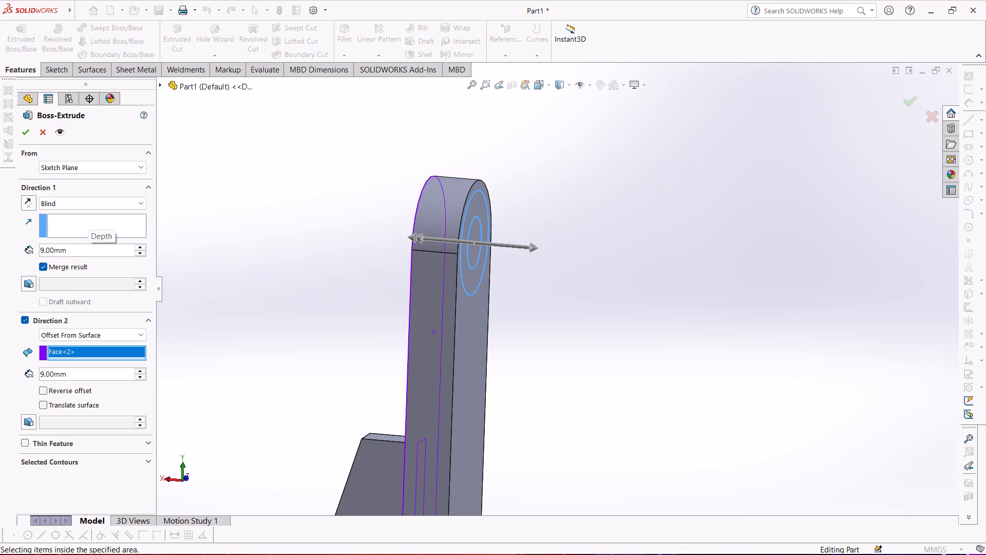
Set the Direction 1 Blind depth to 10 mm.
{"action": "left_click_drag", "start_coordinate": [83, 252], "coordinate": [16, 252]}
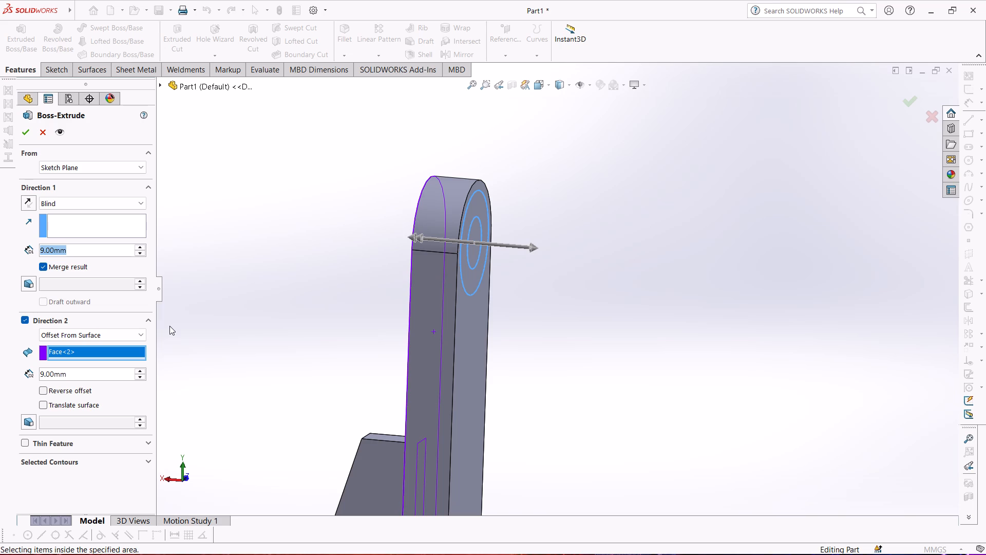
{"action": "type", "text": "10"}
{"action": "key", "text": "Return"}
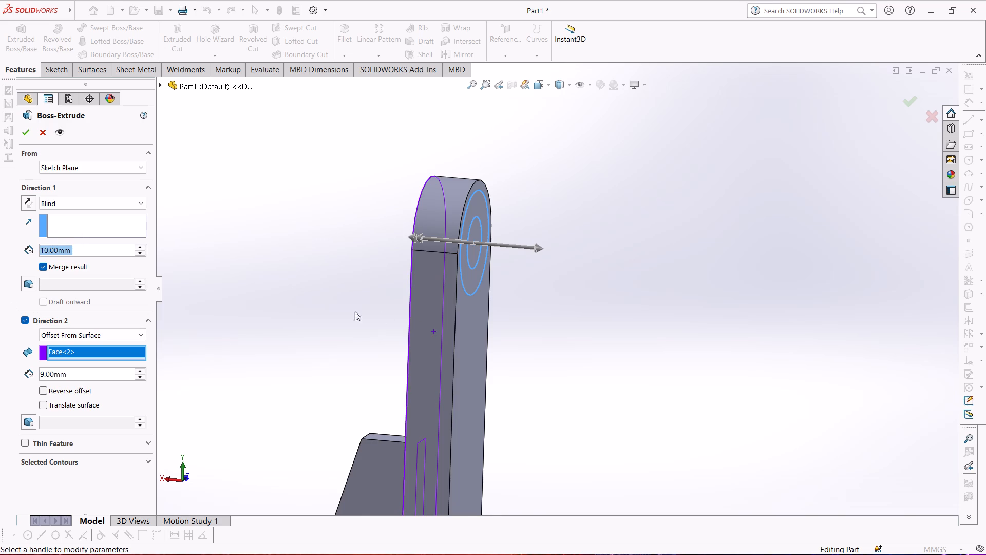
Reapply Offset From Surface as the Direction 2 end condition for the boss.
{"action": "middle_click_drag", "start_coordinate": [291, 295], "coordinate": [308, 297]}
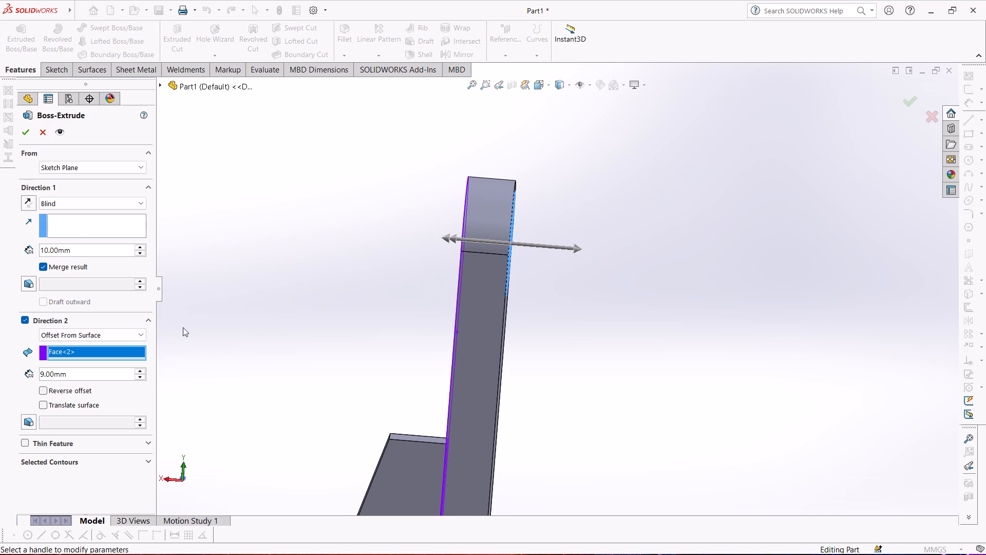
{"action": "left_click", "coordinate": [93, 336]}
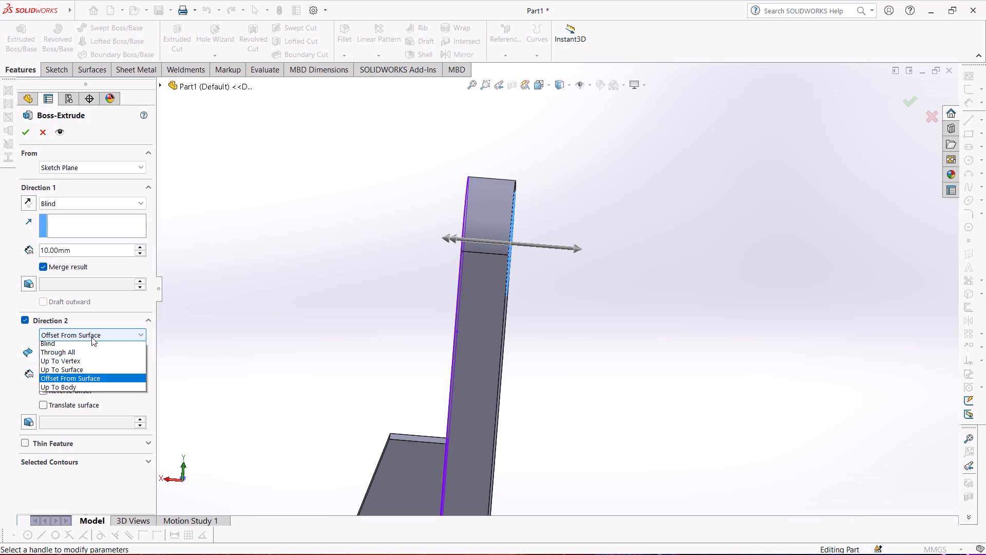
{"action": "left_click", "coordinate": [75, 383]}
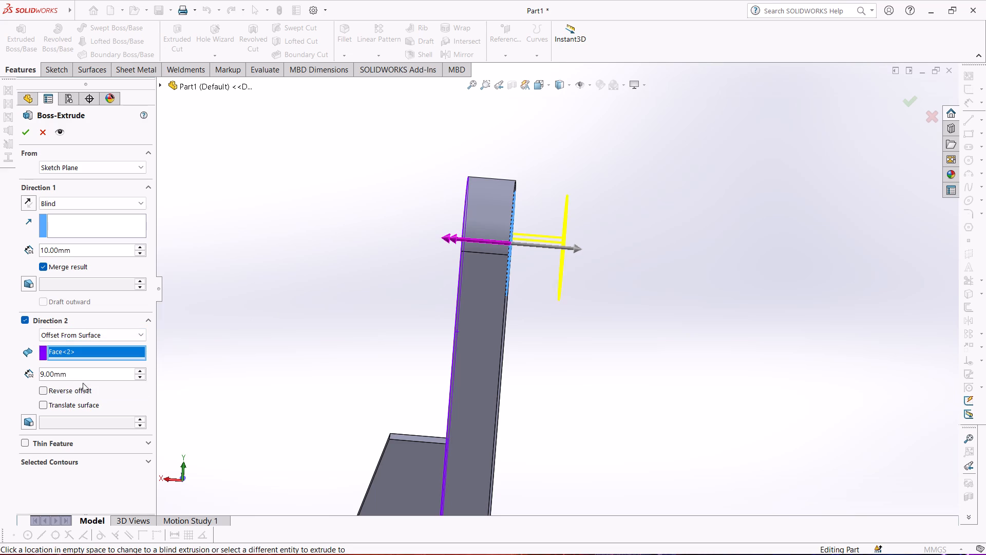
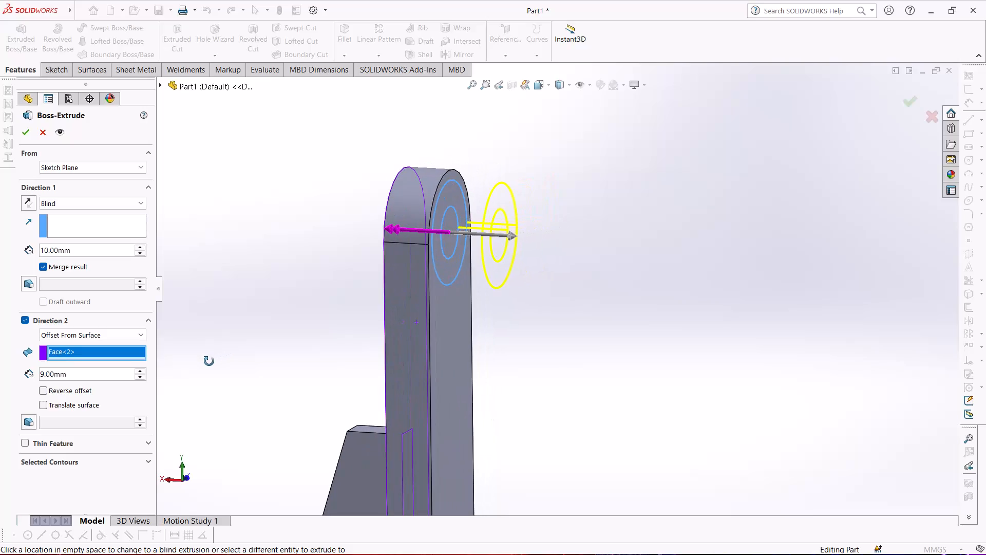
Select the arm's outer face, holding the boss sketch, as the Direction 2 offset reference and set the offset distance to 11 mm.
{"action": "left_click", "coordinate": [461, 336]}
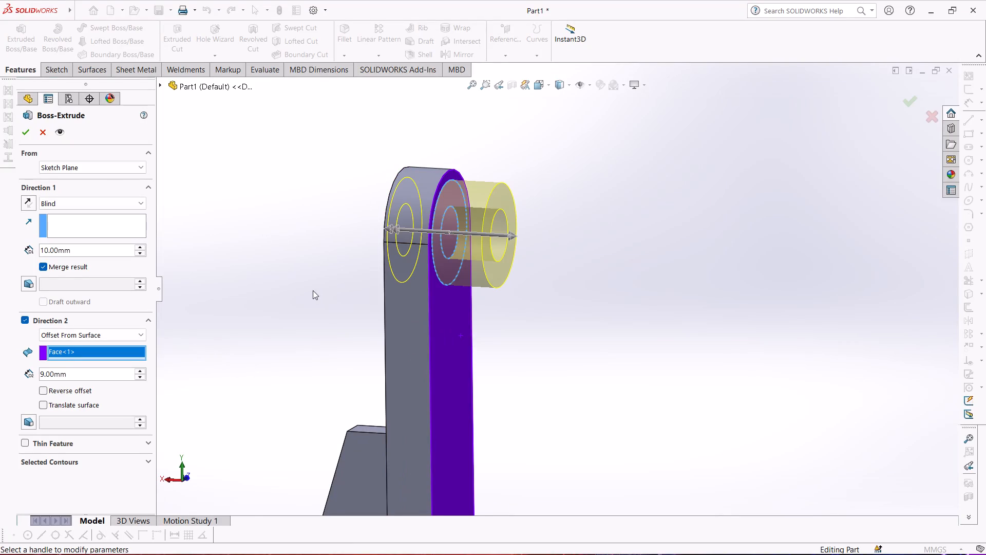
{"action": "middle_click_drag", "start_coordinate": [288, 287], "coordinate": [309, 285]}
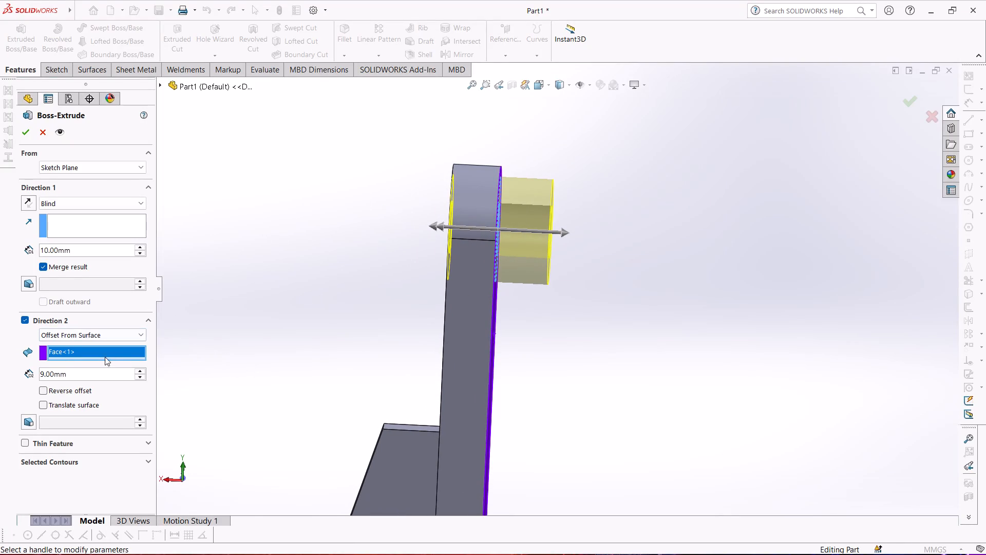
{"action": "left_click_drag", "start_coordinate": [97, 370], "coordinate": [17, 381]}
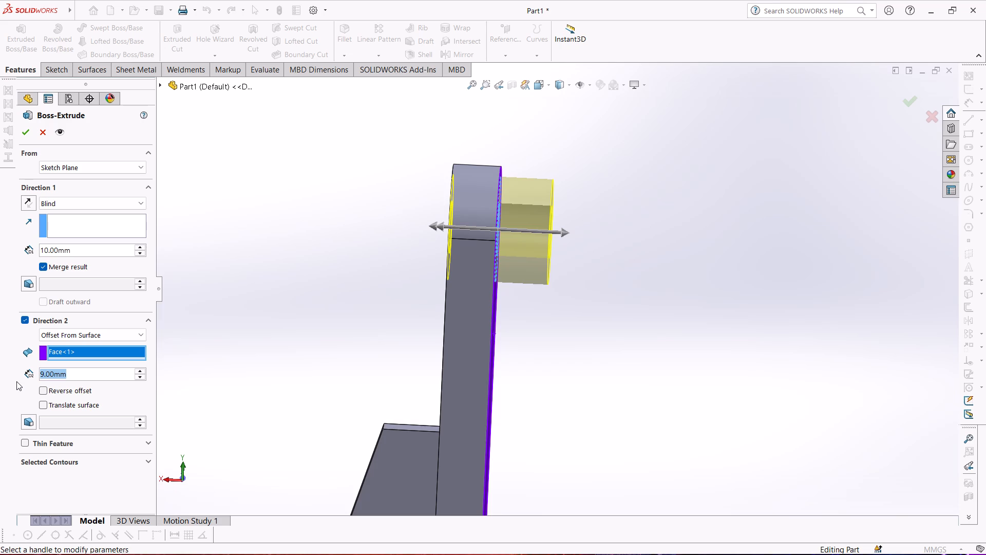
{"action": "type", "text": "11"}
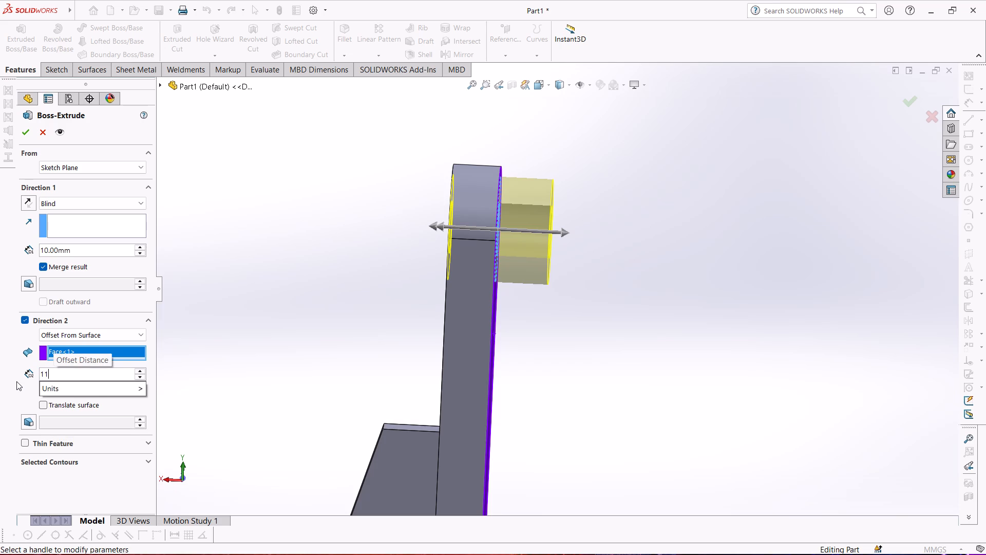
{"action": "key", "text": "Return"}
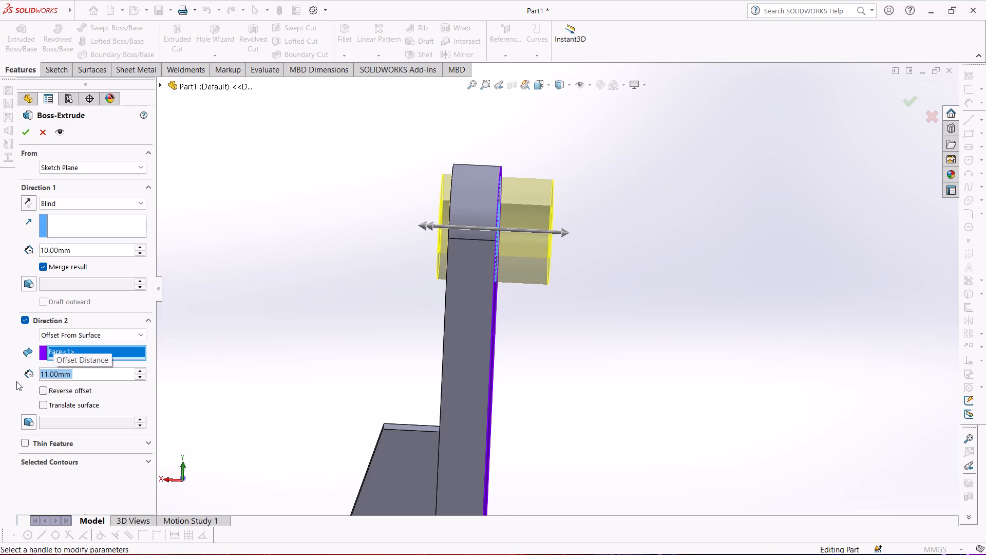
Examine the two-direction boss preview from both sides of the arm and check how far each end projects.
{"action": "middle_click_drag", "start_coordinate": [373, 311], "coordinate": [395, 317]}
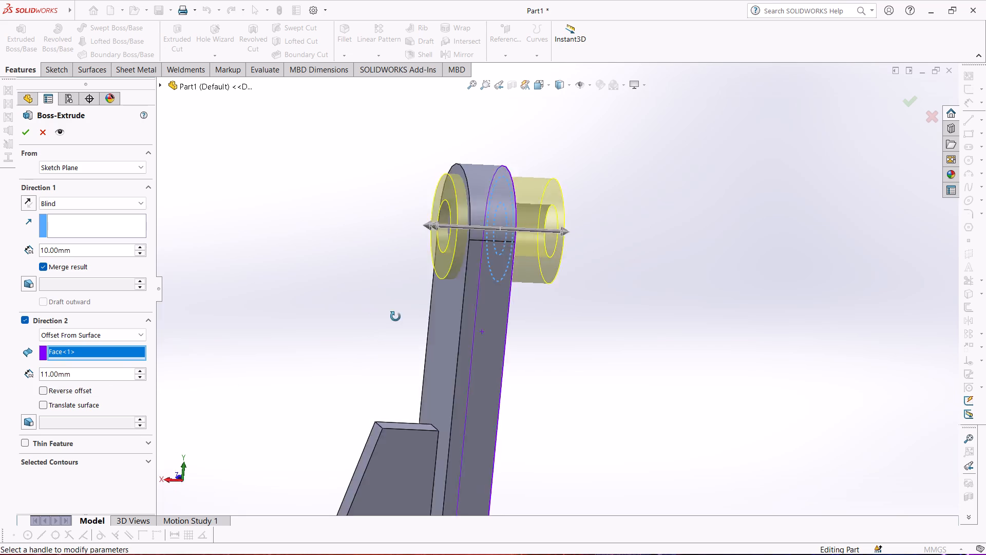
{"action": "middle_click_drag", "start_coordinate": [395, 317], "coordinate": [321, 324]}
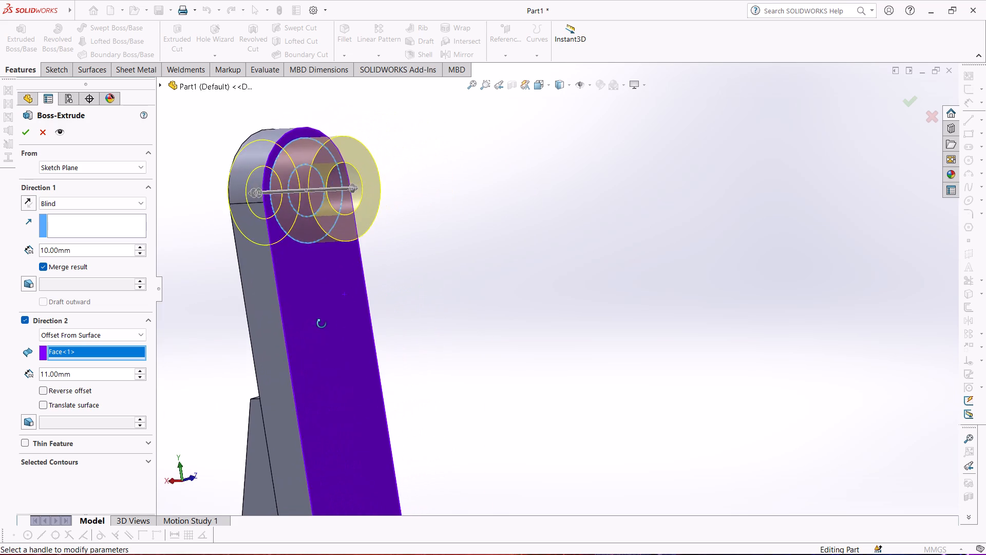
{"action": "middle_click_drag", "start_coordinate": [321, 324], "coordinate": [368, 334]}
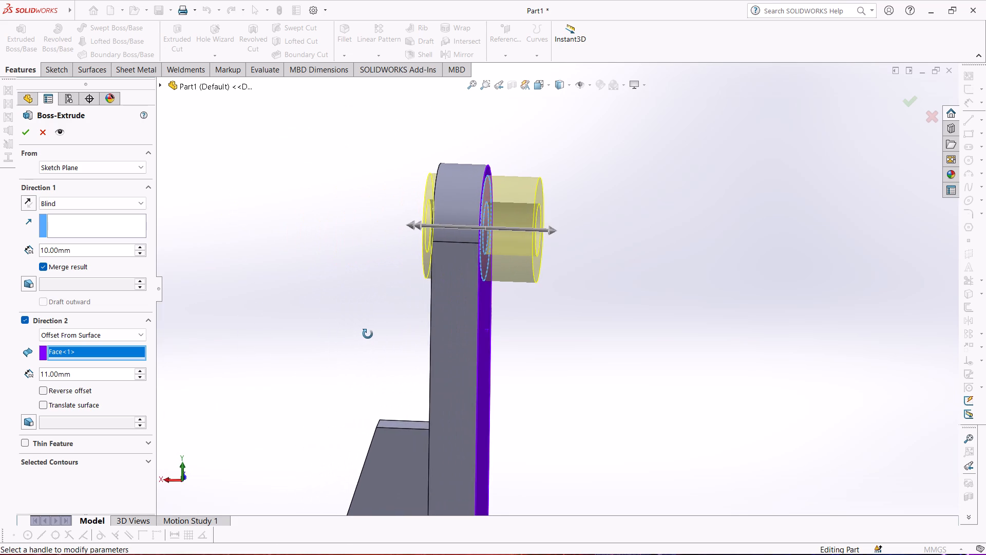
{"action": "middle_click_drag", "start_coordinate": [368, 334], "coordinate": [373, 331]}
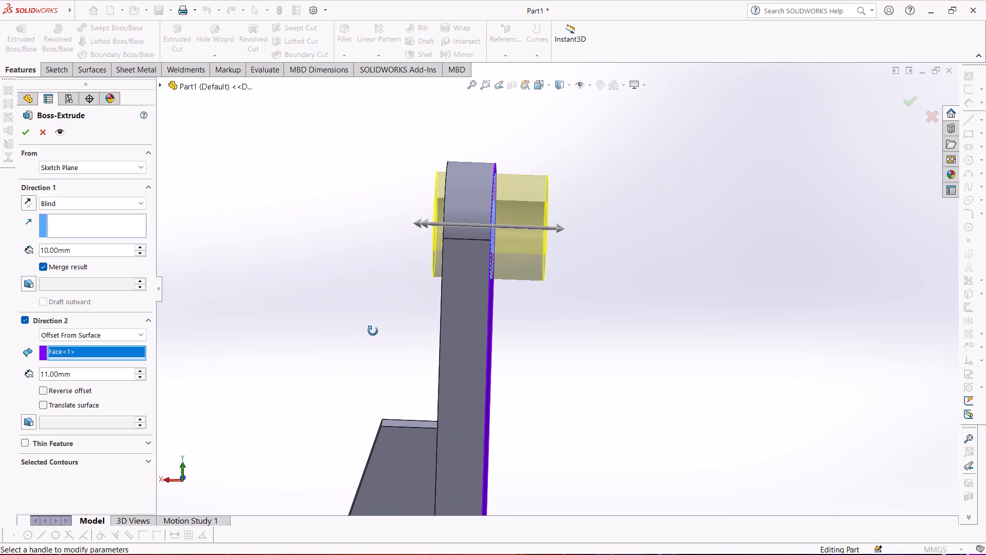
{"action": "middle_click_drag", "start_coordinate": [373, 331], "coordinate": [445, 369]}
{"action": "middle_click_drag", "start_coordinate": [432, 363], "coordinate": [346, 349]}
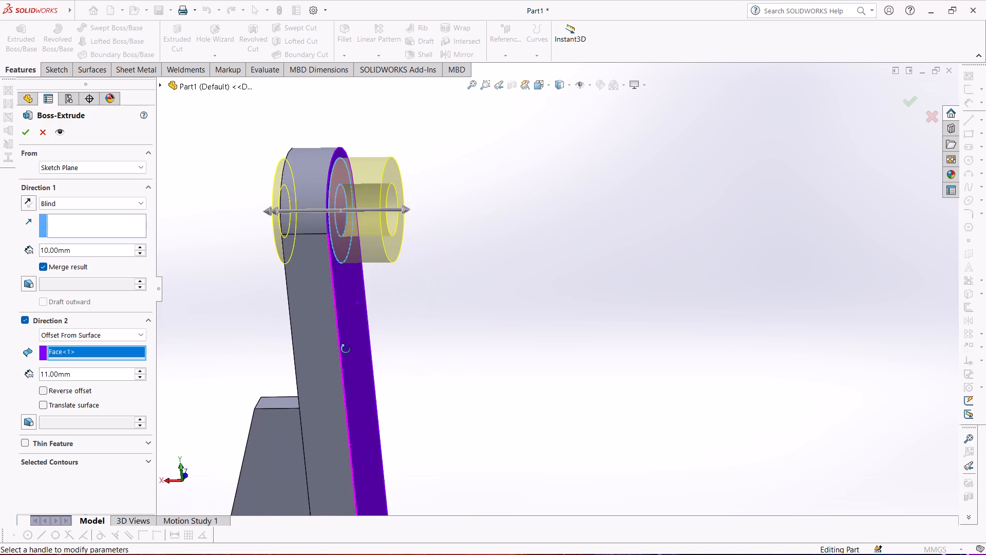
{"action": "middle_click_drag", "start_coordinate": [346, 349], "coordinate": [337, 347]}
{"action": "middle_click_drag", "start_coordinate": [337, 347], "coordinate": [344, 341]}
{"action": "scroll", "coordinate": [295, 254], "scroll_direction": "down", "scroll_amount": 7}
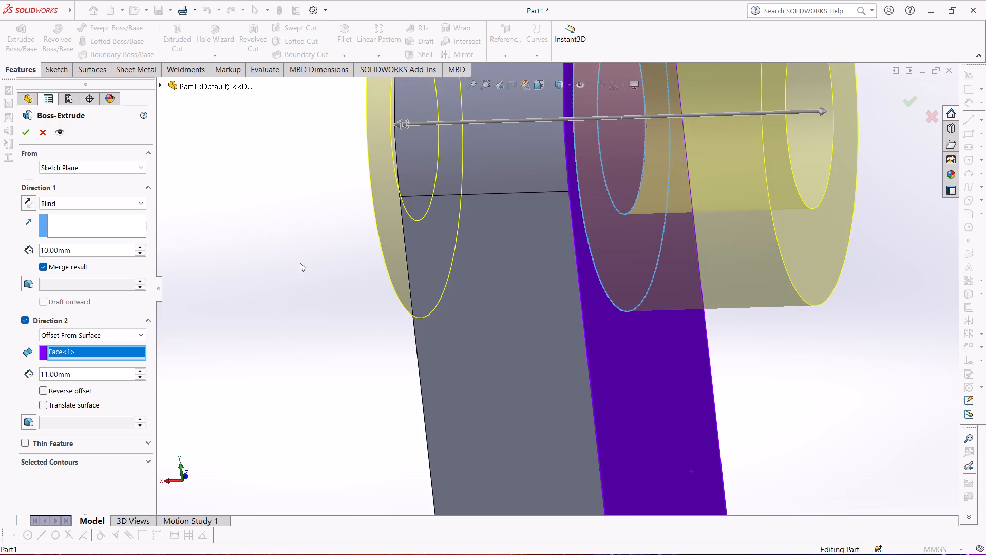
{"action": "scroll", "coordinate": [368, 285], "scroll_direction": "up", "scroll_amount": 5}
{"action": "middle_click_drag", "start_coordinate": [366, 282], "coordinate": [375, 322]}
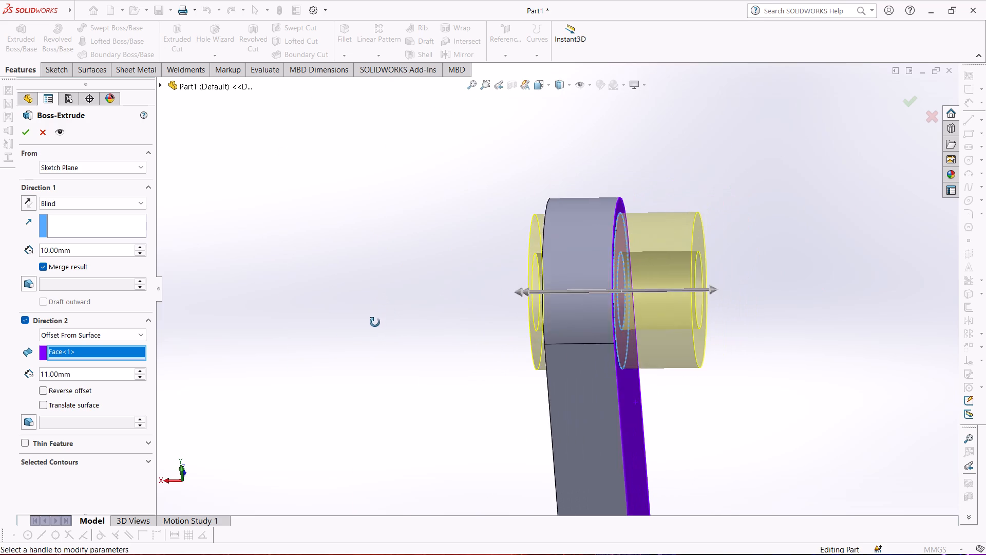
{"action": "middle_click_drag", "start_coordinate": [375, 322], "coordinate": [372, 326]}
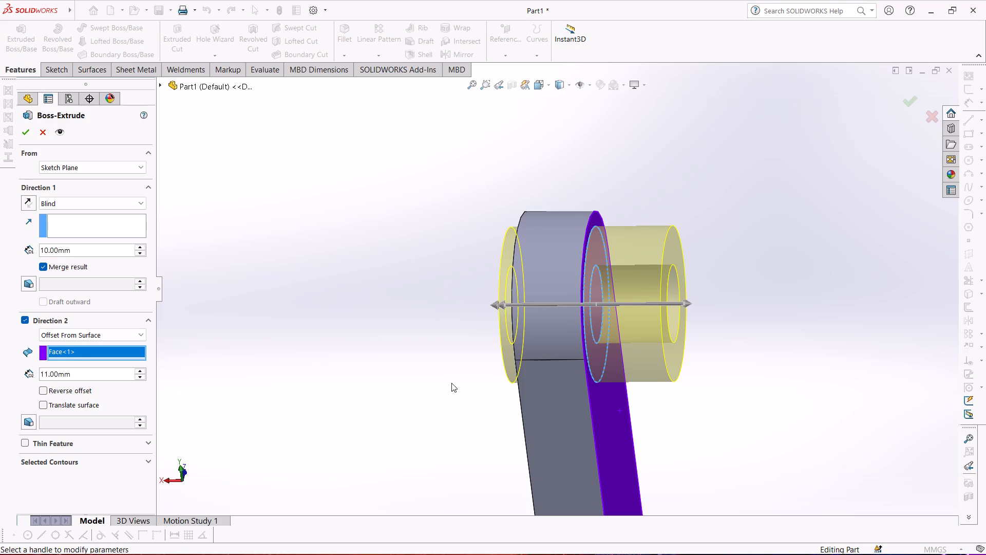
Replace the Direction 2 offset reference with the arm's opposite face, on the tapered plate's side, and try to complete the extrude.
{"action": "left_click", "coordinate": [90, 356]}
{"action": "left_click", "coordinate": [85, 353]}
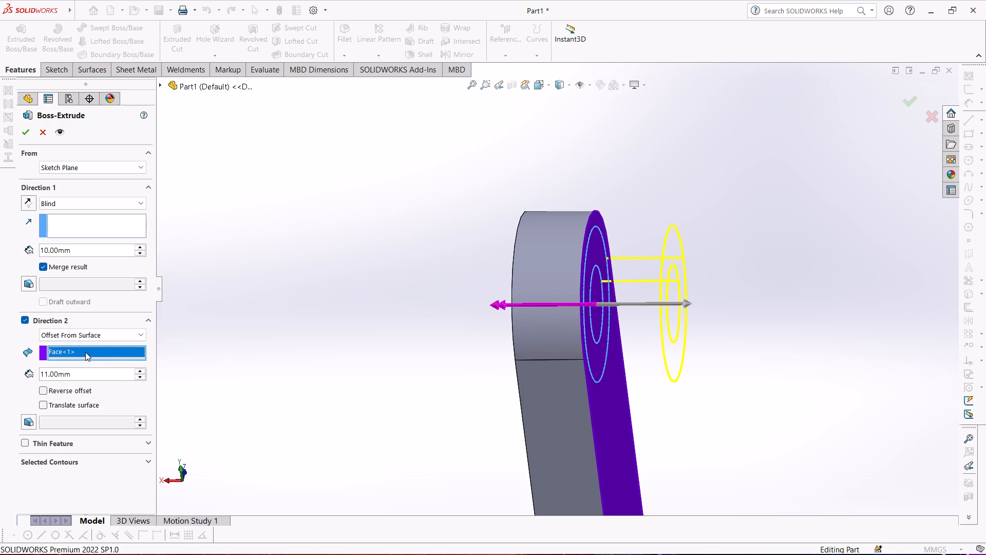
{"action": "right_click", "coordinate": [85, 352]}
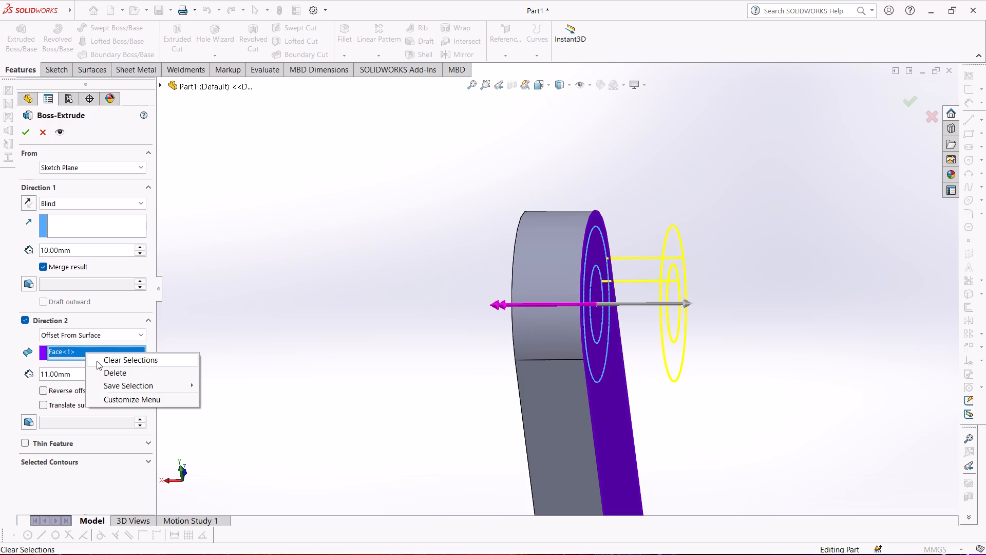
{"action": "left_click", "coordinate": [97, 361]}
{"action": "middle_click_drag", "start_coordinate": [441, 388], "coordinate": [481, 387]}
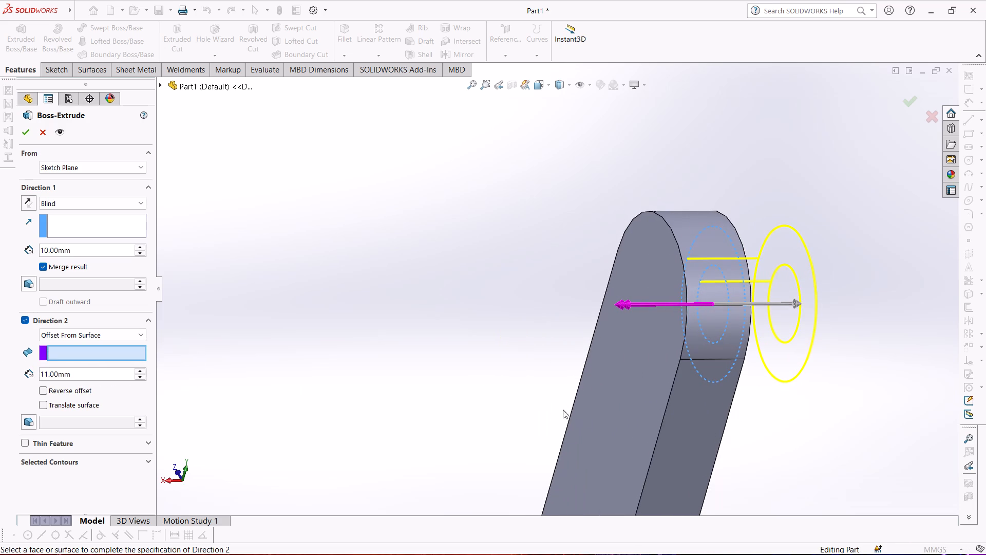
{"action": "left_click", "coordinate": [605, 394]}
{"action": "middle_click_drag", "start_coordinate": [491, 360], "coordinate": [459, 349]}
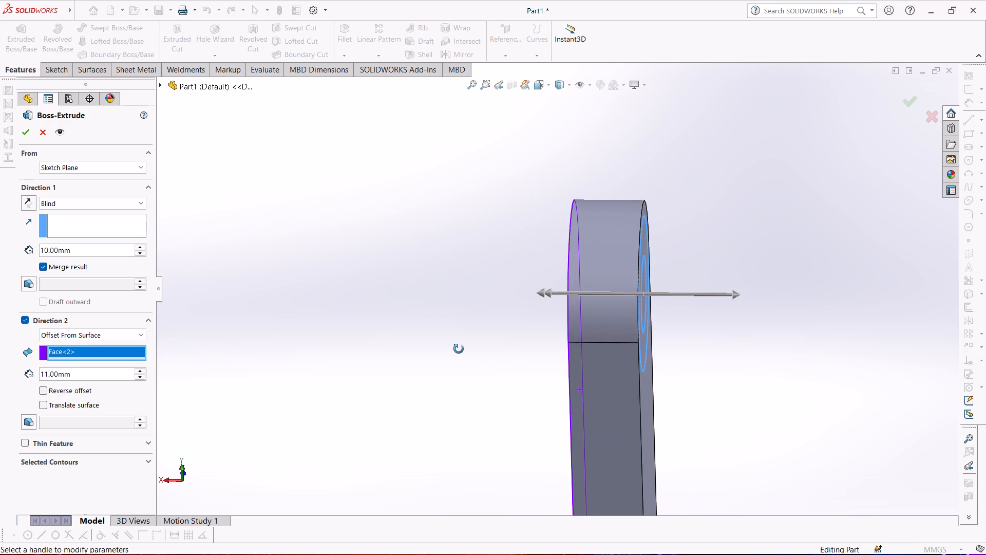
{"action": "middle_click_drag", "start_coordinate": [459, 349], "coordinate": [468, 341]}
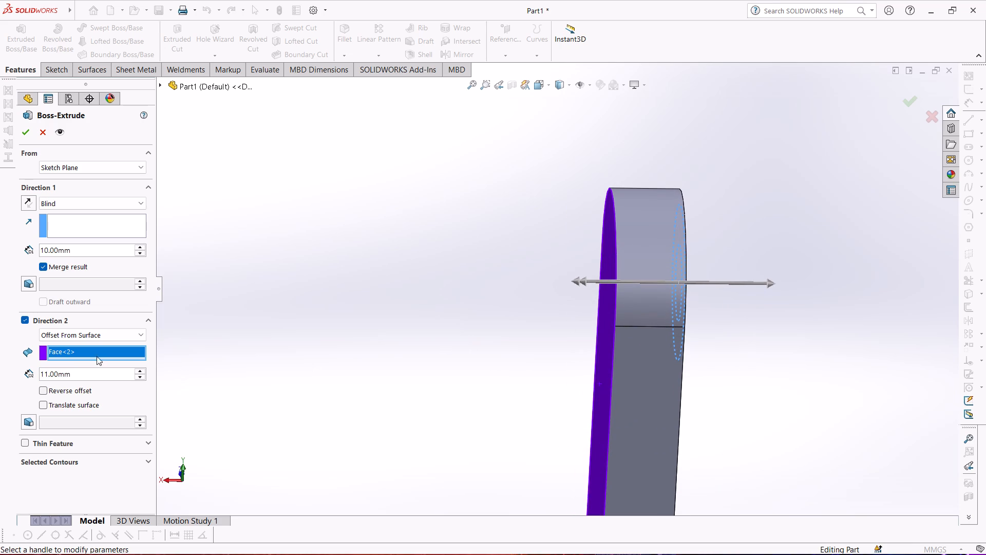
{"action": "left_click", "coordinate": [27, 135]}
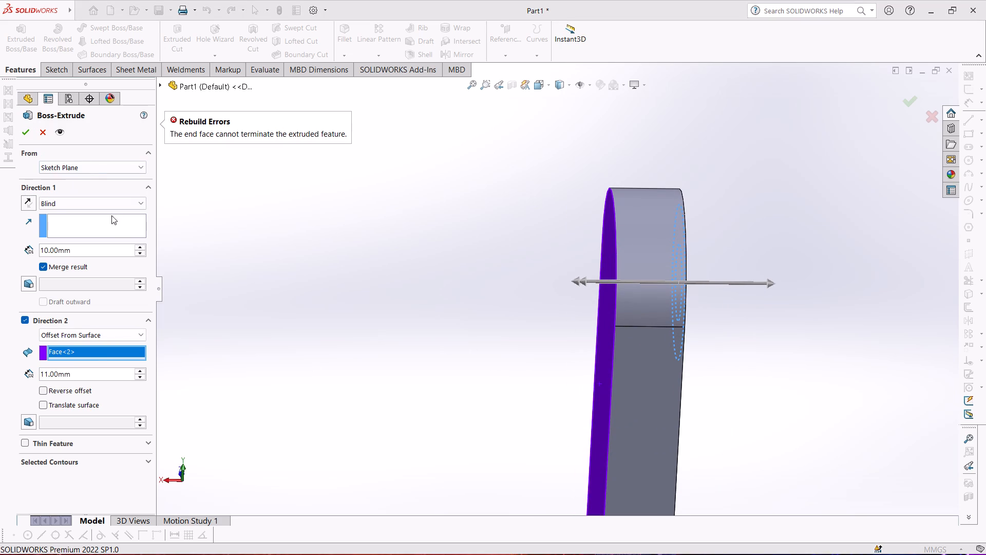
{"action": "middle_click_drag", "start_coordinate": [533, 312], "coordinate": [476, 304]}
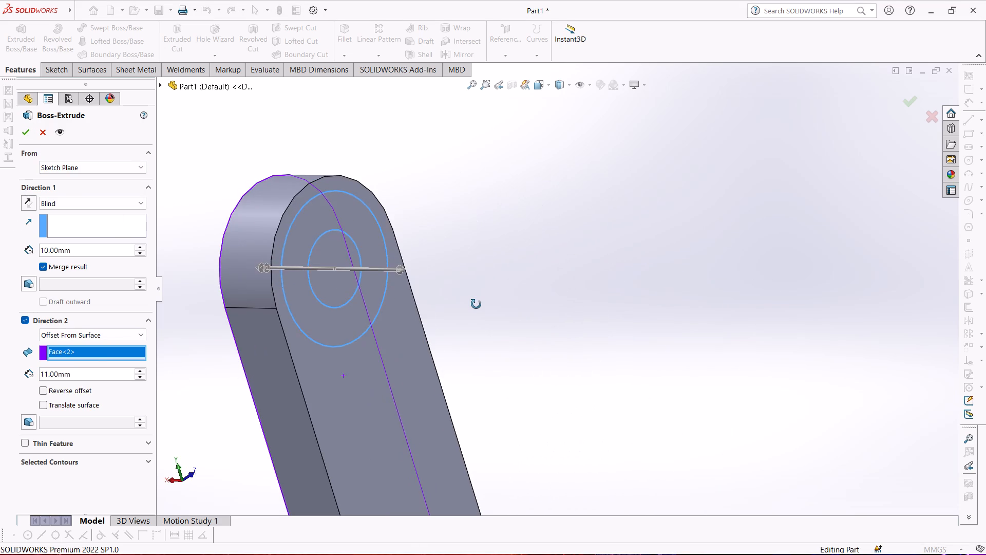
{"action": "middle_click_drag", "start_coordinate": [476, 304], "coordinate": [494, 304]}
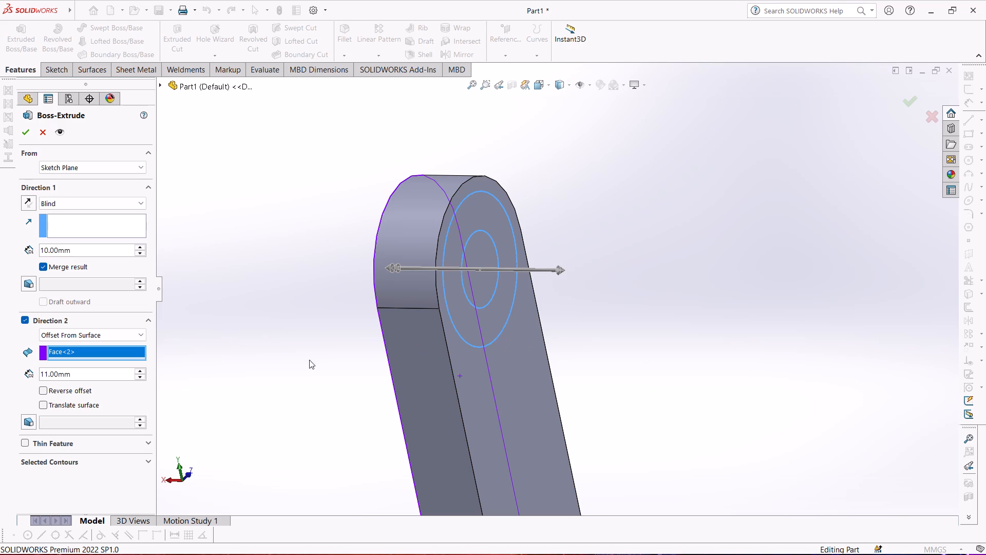
Switch Direction 2 off and back on to reset its end condition to Blind.
{"action": "left_click", "coordinate": [20, 317]}
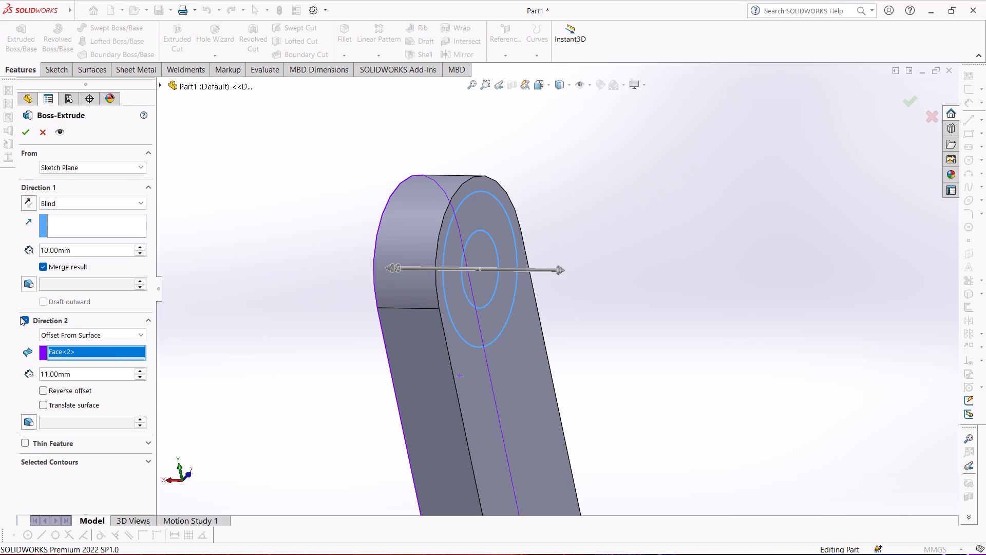
{"action": "left_click", "coordinate": [26, 319]}
{"action": "middle_click_drag", "start_coordinate": [195, 359], "coordinate": [229, 355]}
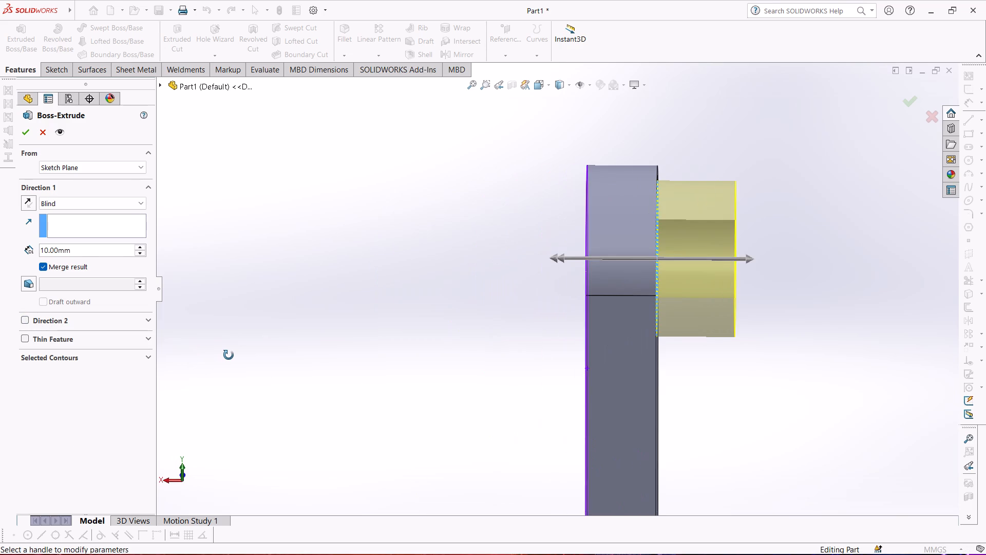
{"action": "middle_click_drag", "start_coordinate": [229, 355], "coordinate": [217, 356]}
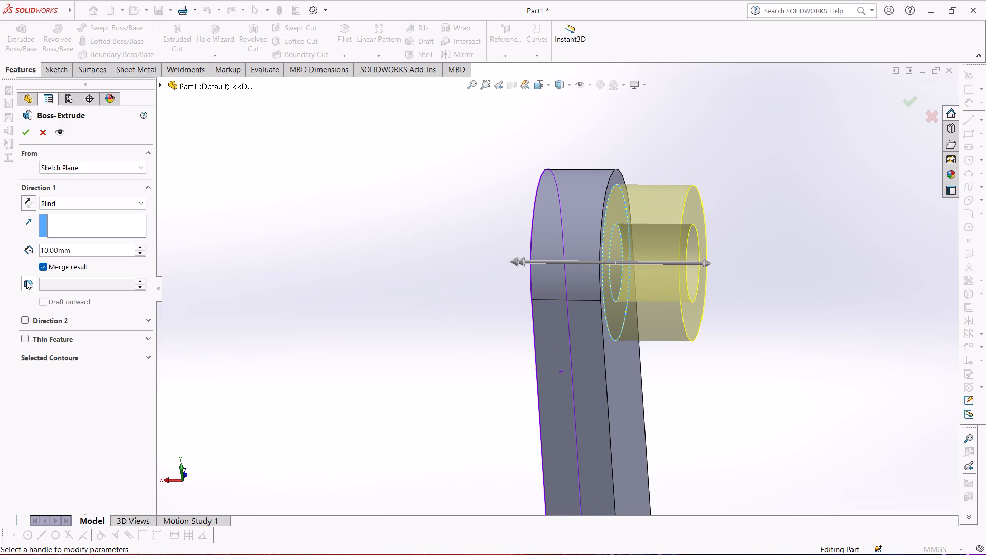
{"action": "left_click", "coordinate": [27, 321]}
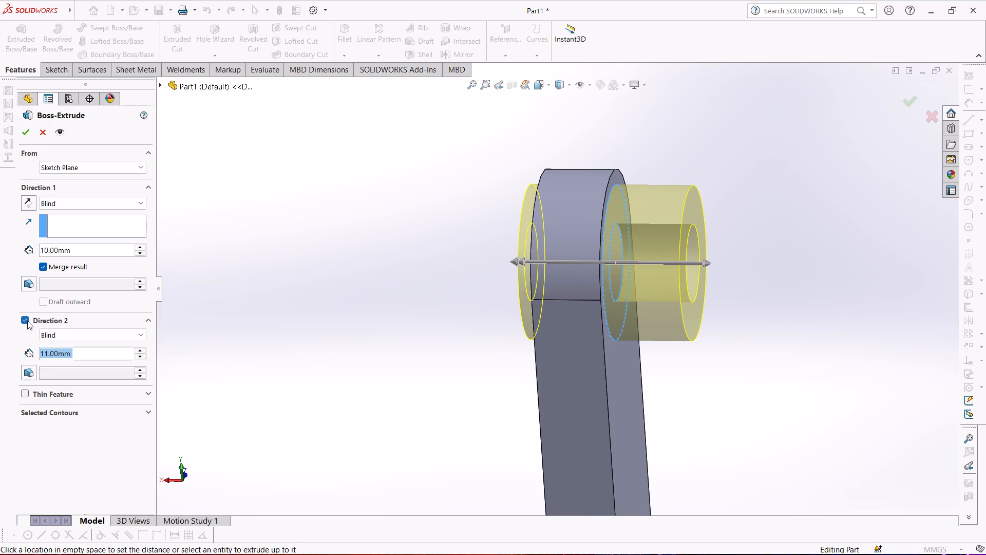
Set the Direction 2 Blind depth to 20 mm and complete the hollow boss extrusion through the arm.
{"action": "middle_click_drag", "start_coordinate": [297, 381], "coordinate": [332, 380]}
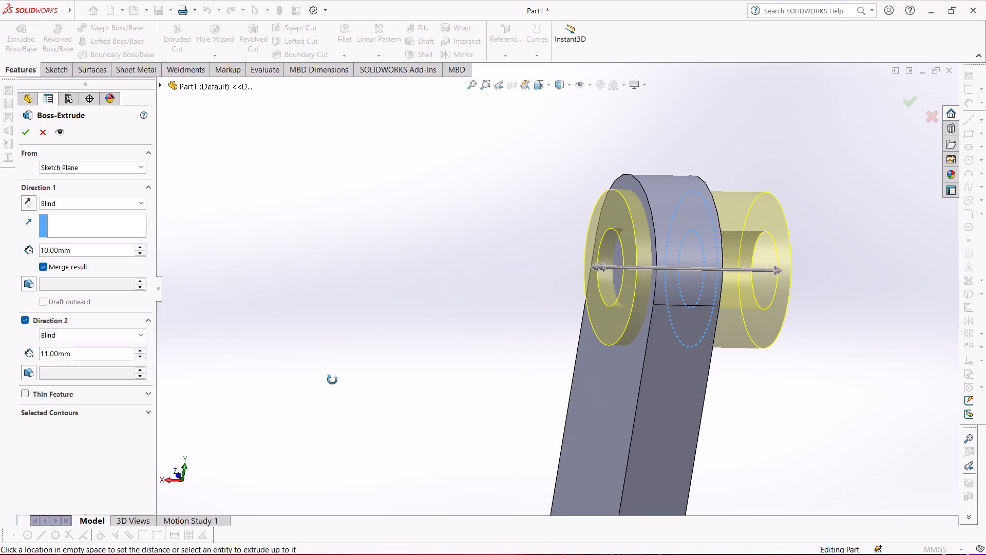
{"action": "middle_click_drag", "start_coordinate": [332, 380], "coordinate": [332, 379]}
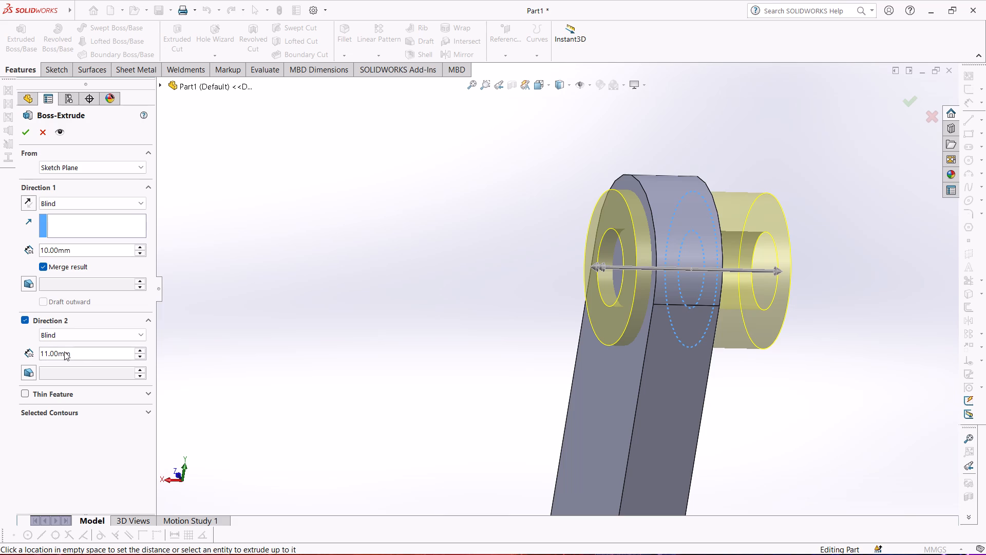
{"action": "left_click_drag", "start_coordinate": [90, 350], "coordinate": [28, 352]}
{"action": "key", "text": "2"}
{"action": "key", "text": "0"}
{"action": "key", "text": "Return"}
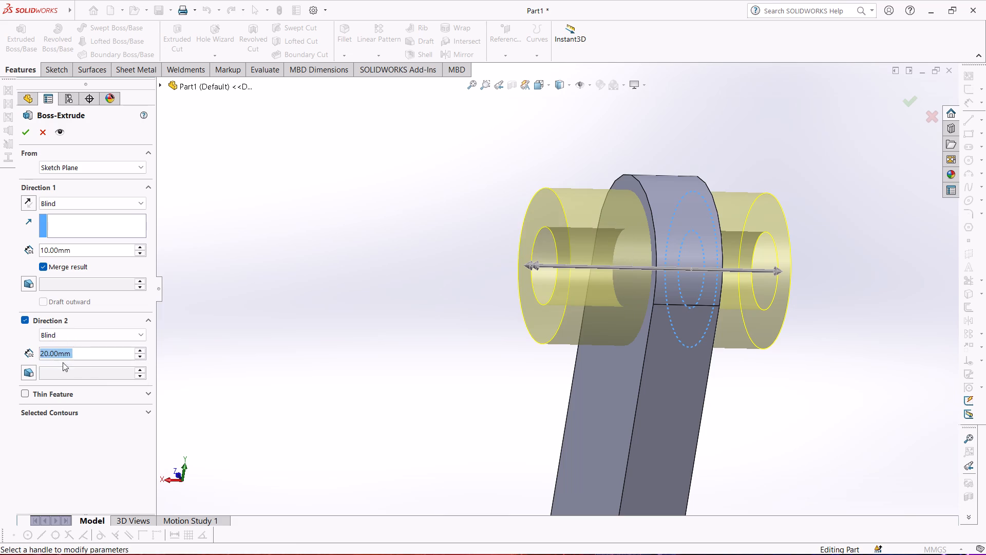
{"action": "middle_click_drag", "start_coordinate": [375, 360], "coordinate": [347, 353]}
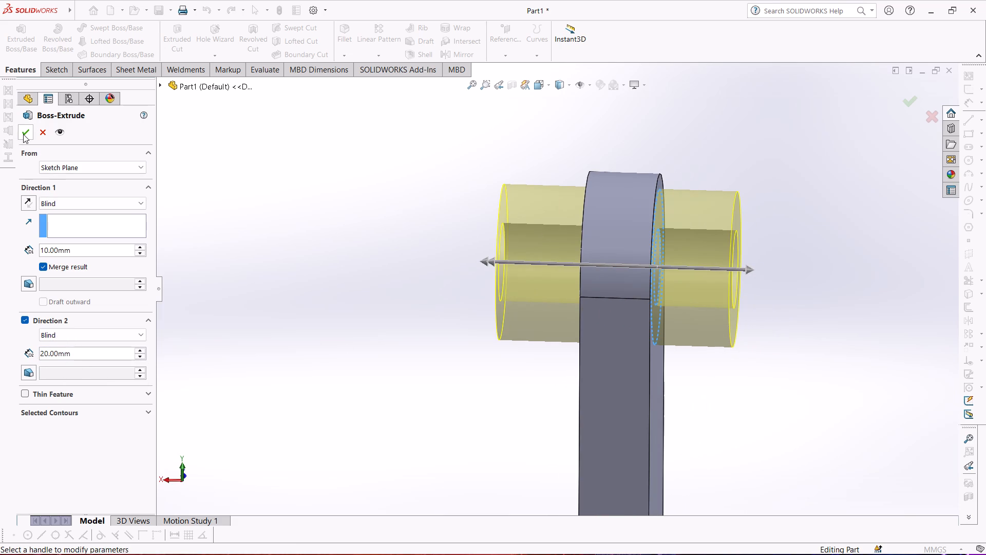
{"action": "left_click", "coordinate": [23, 134]}
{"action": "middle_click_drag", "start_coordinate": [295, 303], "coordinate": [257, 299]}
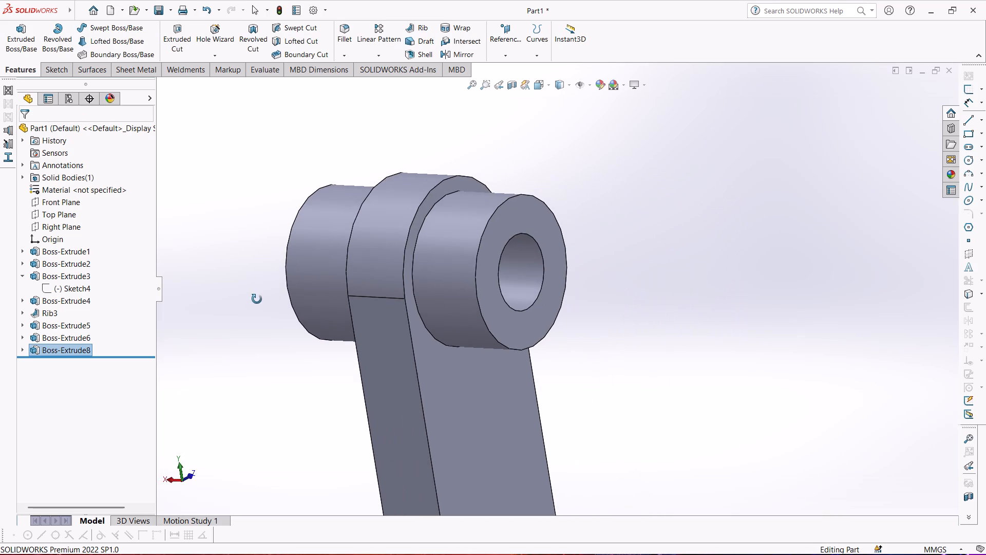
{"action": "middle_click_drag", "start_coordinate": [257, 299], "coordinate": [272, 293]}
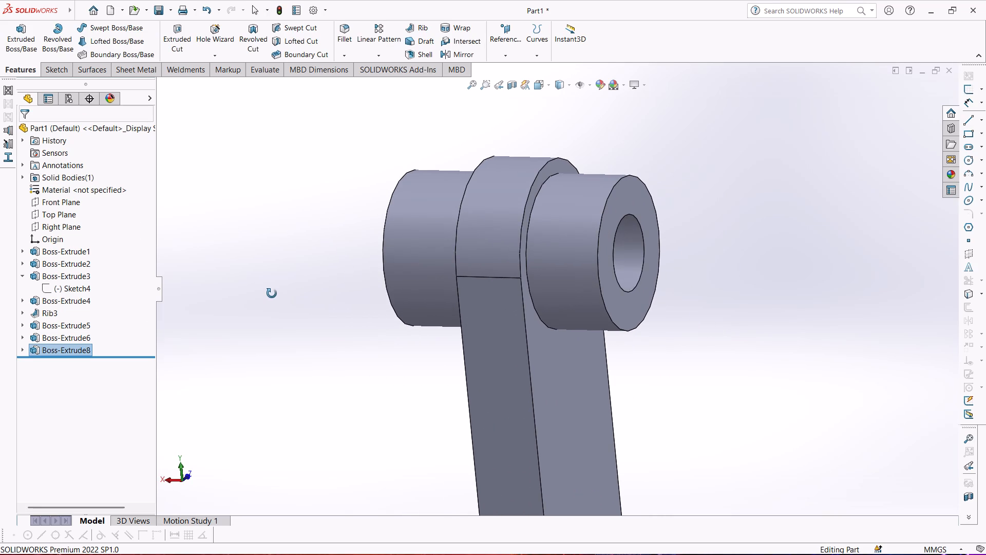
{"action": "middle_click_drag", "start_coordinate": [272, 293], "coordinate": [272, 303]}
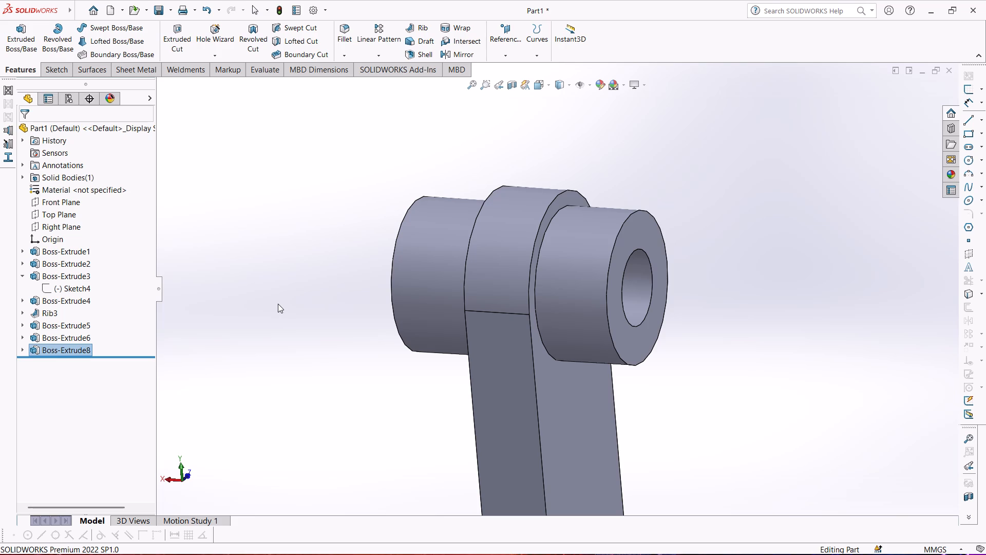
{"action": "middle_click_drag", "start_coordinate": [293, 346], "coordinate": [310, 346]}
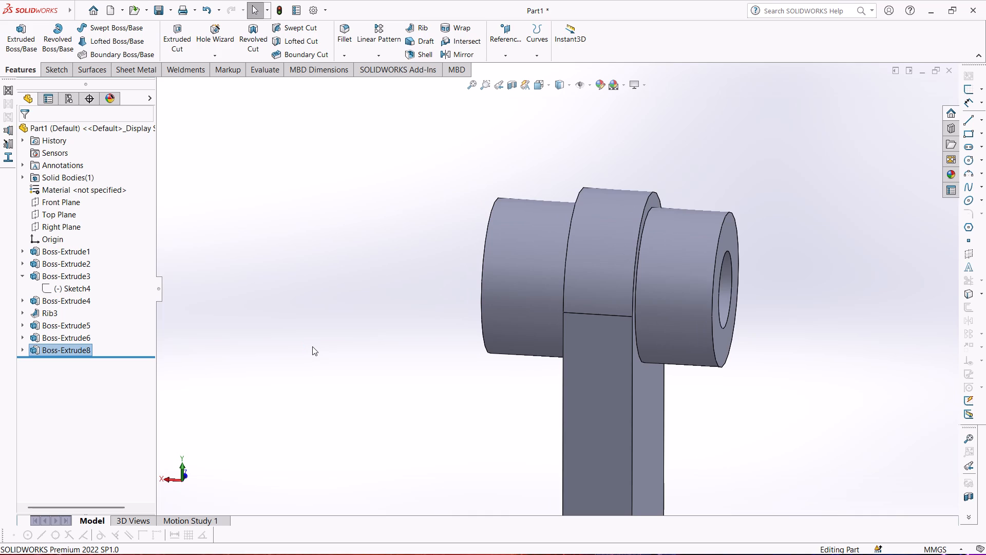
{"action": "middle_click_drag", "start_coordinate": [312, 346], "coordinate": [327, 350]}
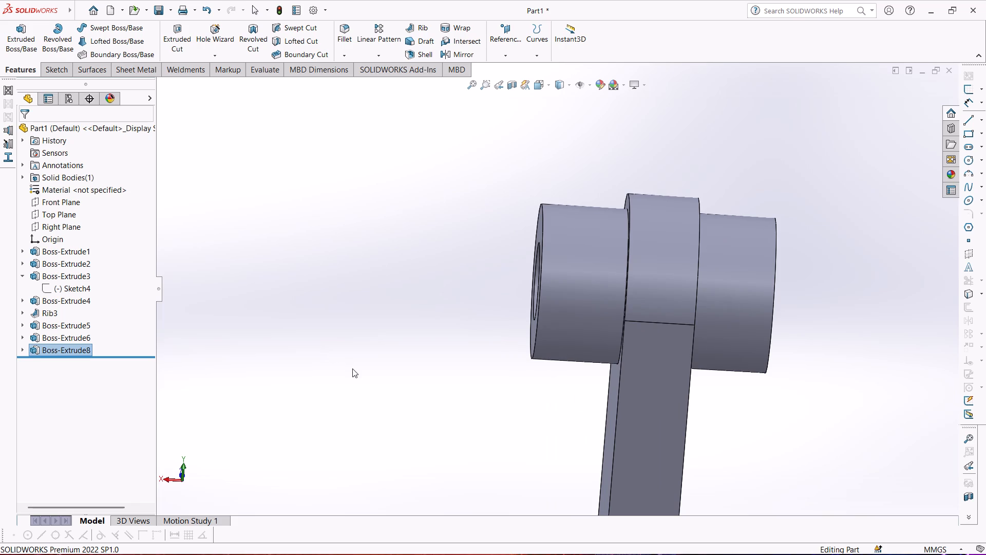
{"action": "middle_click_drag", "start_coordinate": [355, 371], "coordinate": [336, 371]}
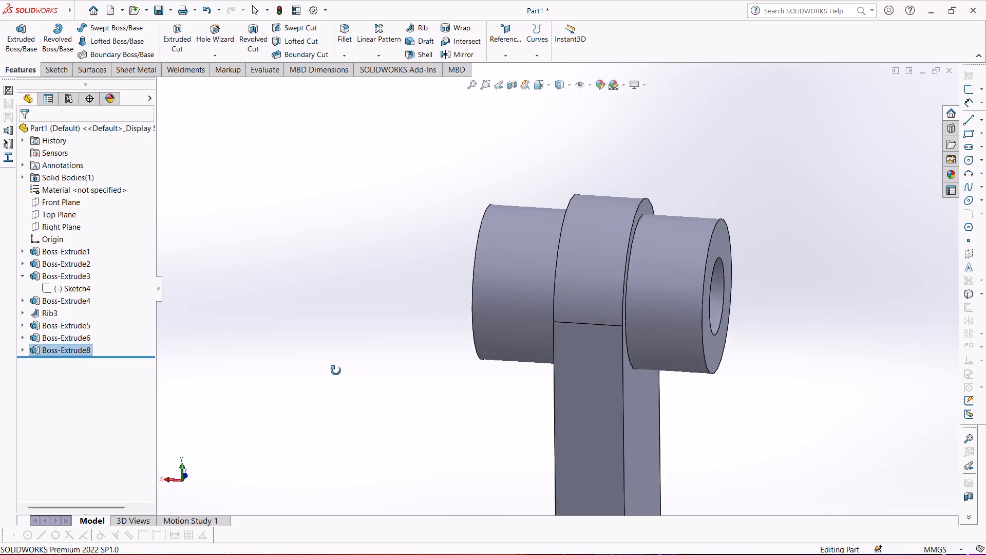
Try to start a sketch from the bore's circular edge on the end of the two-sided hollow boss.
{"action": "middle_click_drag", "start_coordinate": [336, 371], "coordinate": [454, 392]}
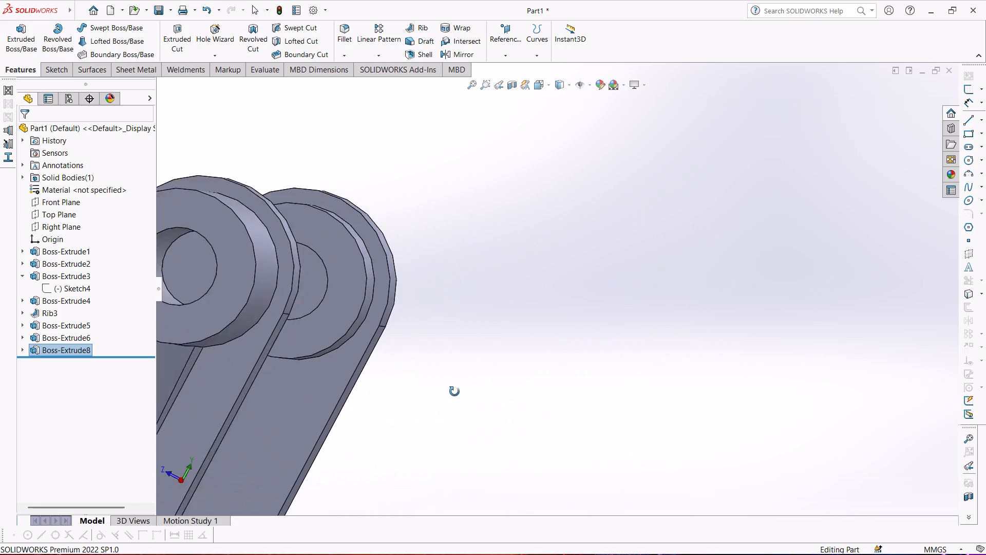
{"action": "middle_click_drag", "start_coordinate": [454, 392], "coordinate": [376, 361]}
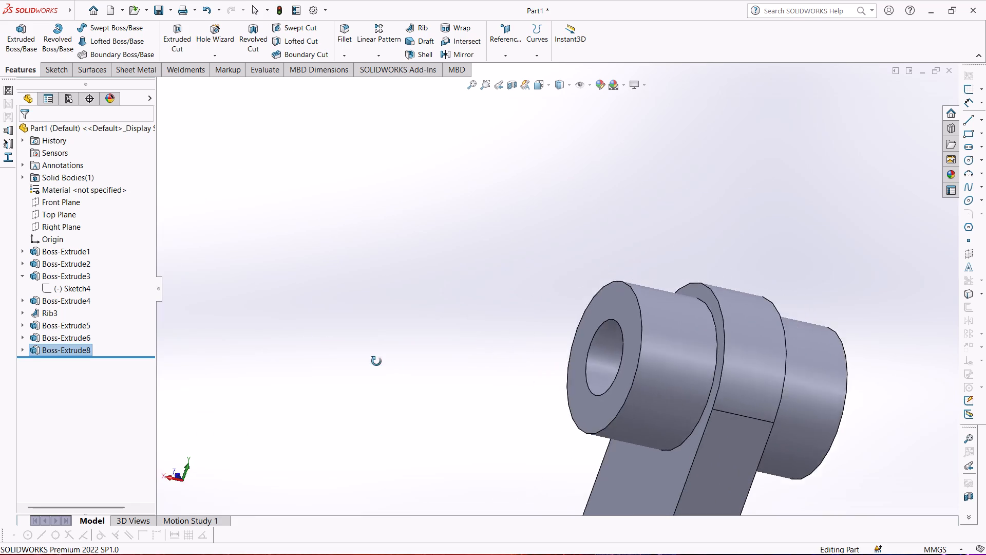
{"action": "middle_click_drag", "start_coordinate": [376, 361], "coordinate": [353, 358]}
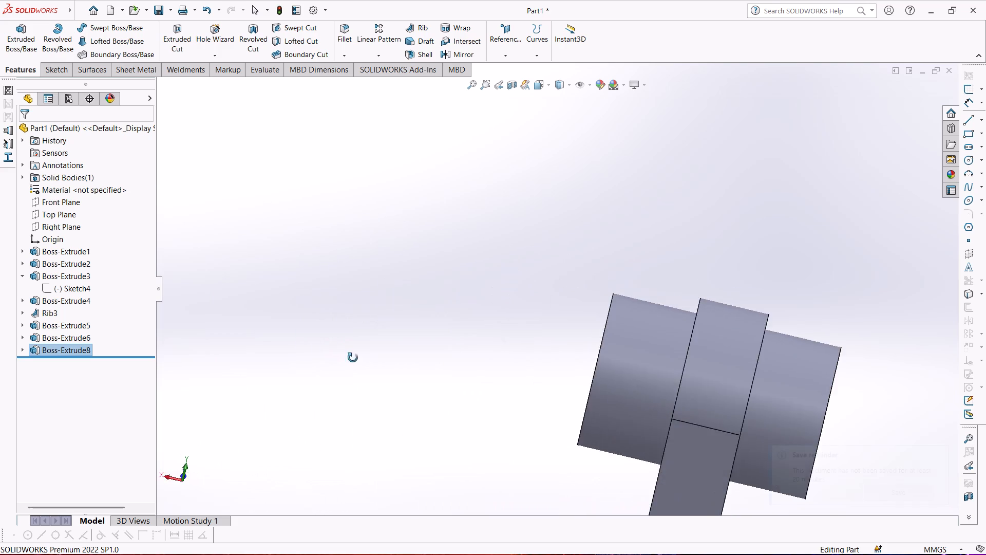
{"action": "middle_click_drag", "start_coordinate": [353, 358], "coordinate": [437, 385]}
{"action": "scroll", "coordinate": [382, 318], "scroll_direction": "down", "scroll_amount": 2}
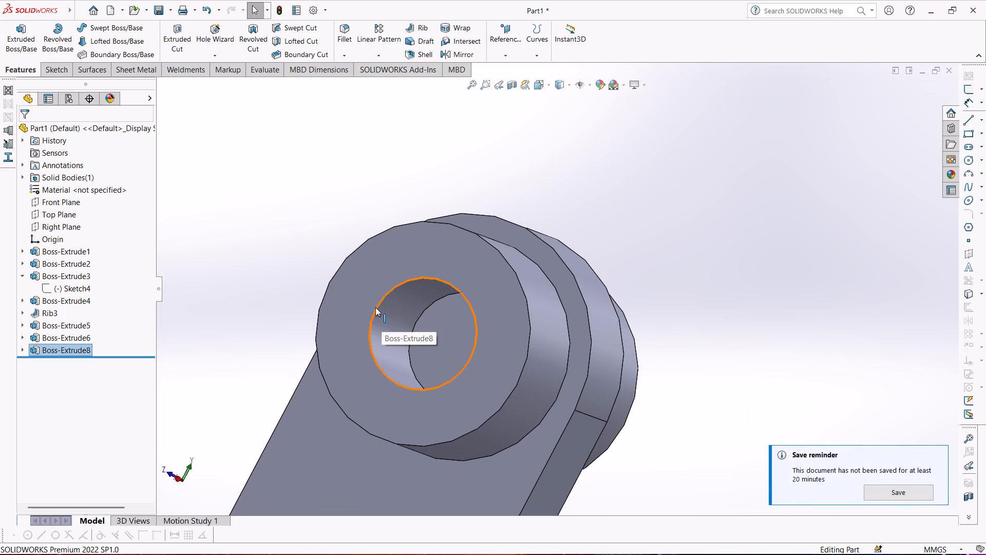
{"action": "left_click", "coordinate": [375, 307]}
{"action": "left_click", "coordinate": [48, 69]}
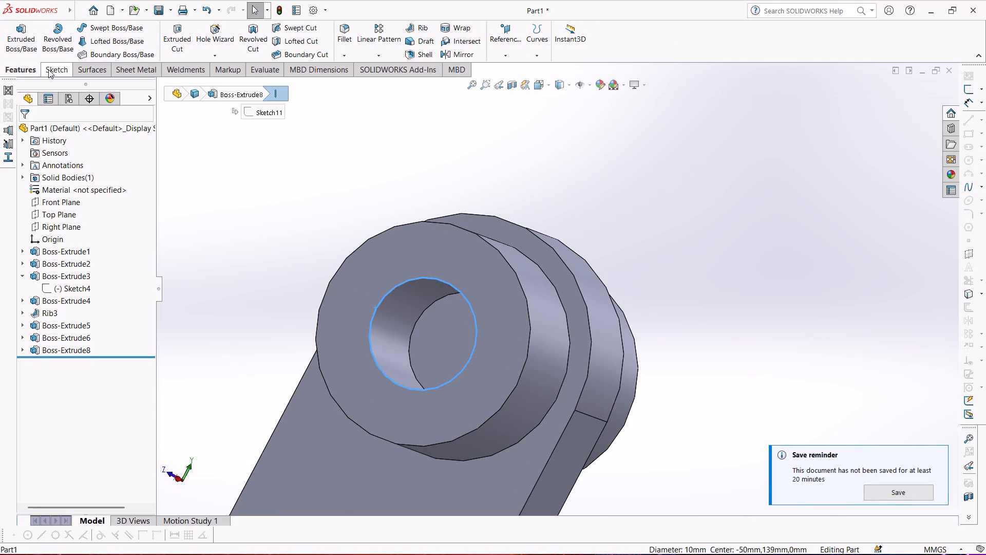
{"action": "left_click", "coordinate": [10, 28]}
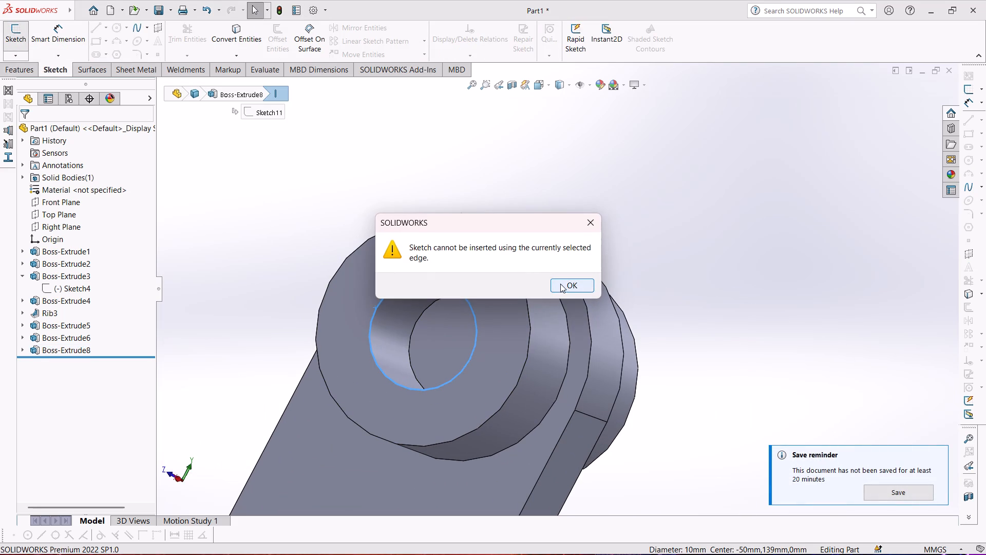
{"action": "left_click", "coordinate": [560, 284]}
Start a sketch on the ring-shaped end face of the two-sided boss, on the side facing the other arm.
{"action": "left_click", "coordinate": [395, 256]}
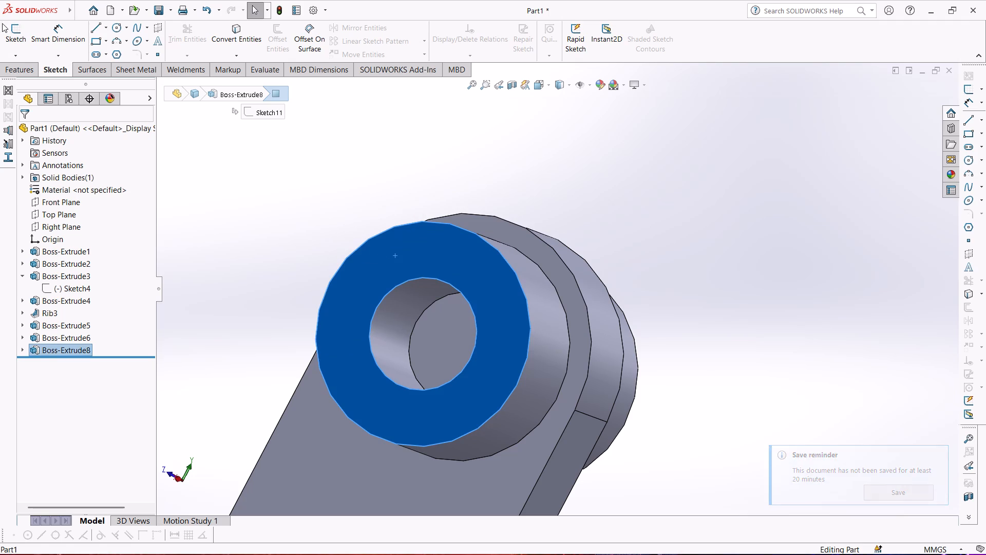
{"action": "left_click", "coordinate": [14, 27]}
{"action": "scroll", "coordinate": [560, 137], "scroll_direction": "down", "scroll_amount": 5}
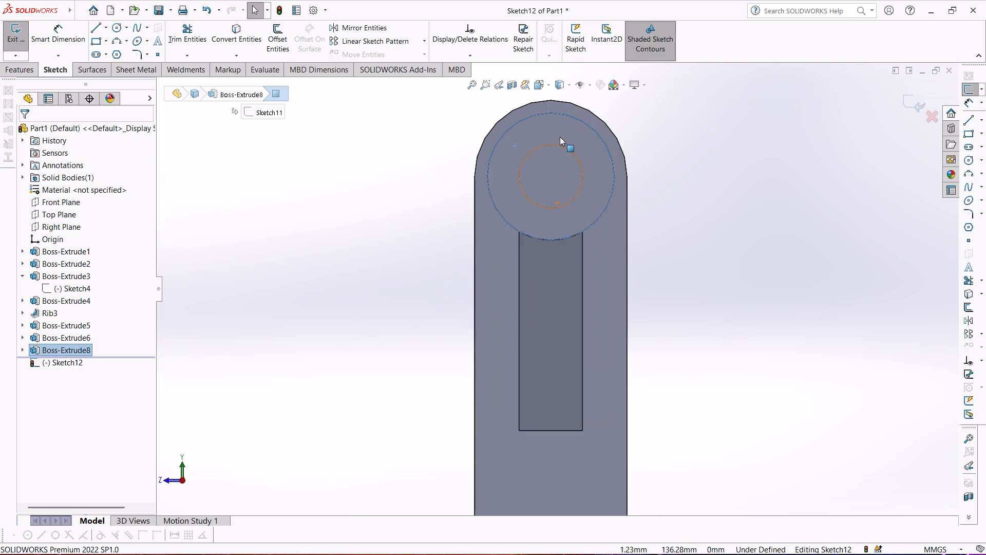
{"action": "scroll", "coordinate": [560, 137], "scroll_direction": "down", "scroll_amount": 2}
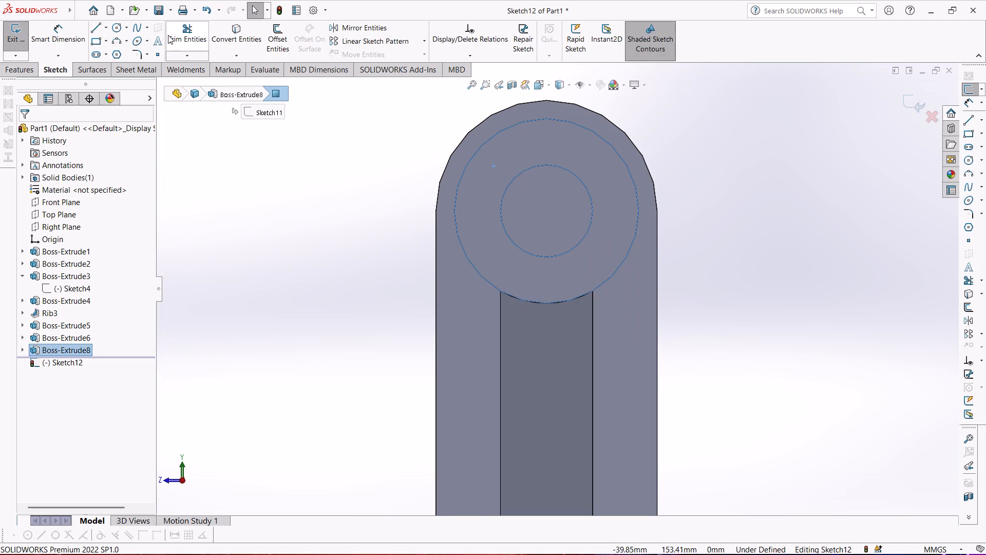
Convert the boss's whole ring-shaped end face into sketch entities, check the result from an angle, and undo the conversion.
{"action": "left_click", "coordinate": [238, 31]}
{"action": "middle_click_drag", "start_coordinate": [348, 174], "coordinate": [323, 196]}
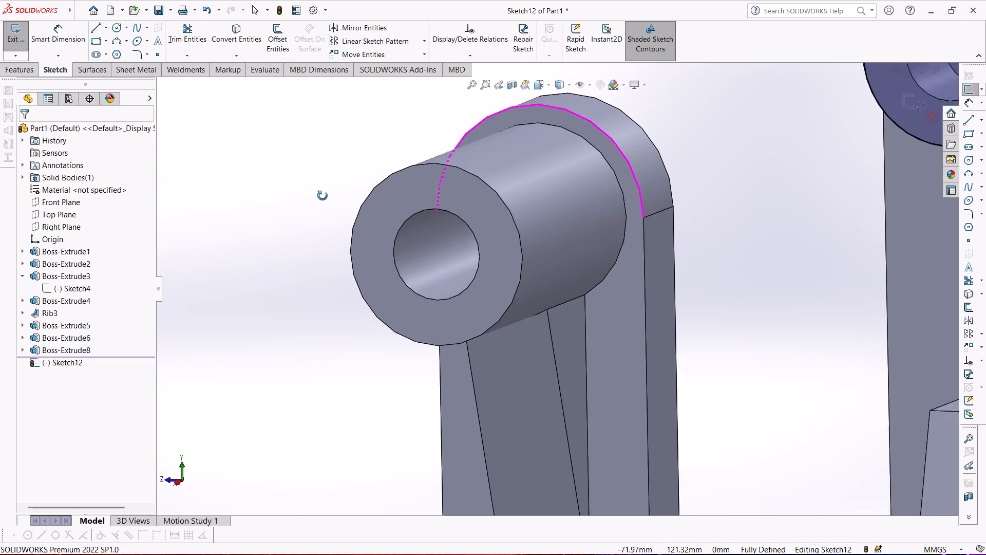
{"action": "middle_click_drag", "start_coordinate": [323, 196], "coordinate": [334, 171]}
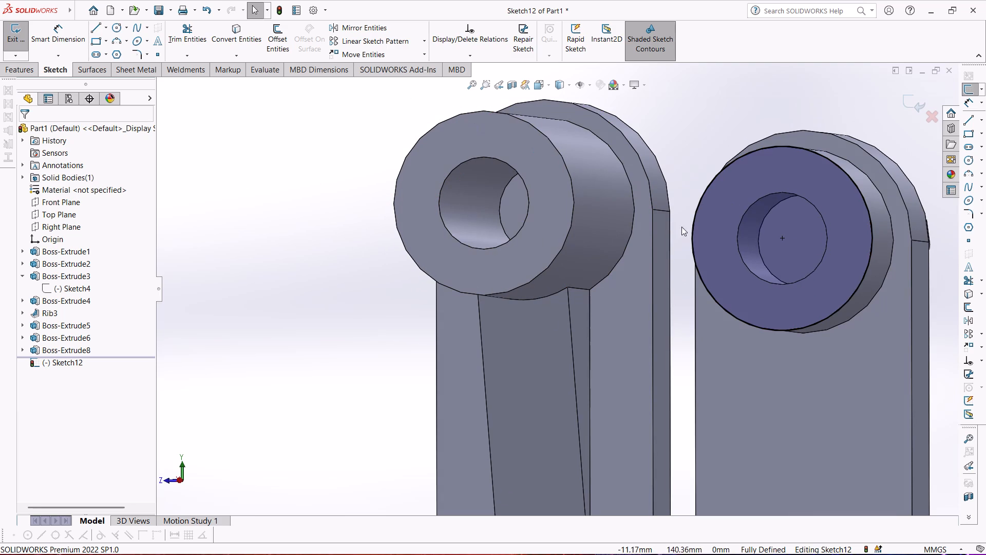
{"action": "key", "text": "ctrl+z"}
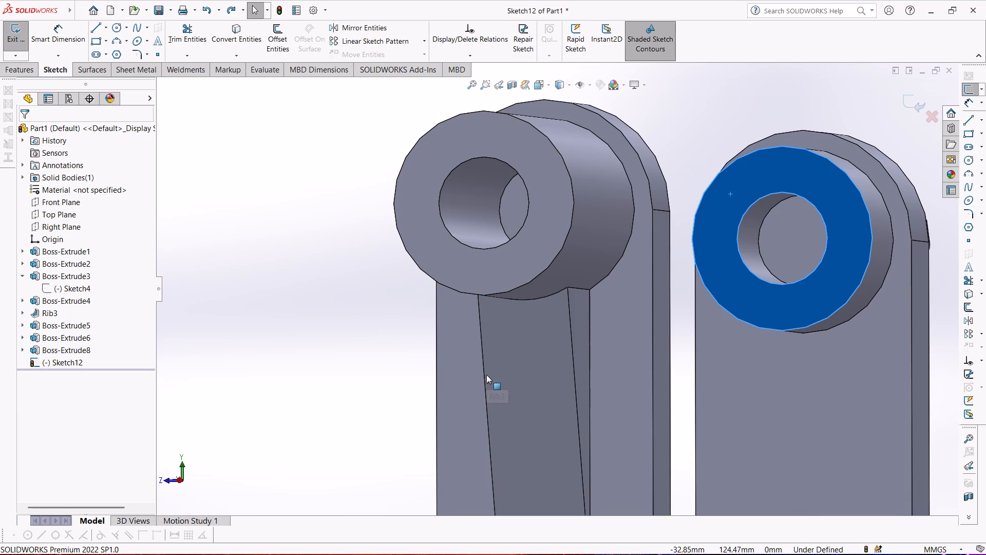
Convert the outline of the circular arm face seen inside the boss bore into the sketch and close the sketch.
{"action": "left_click", "coordinate": [320, 300]}
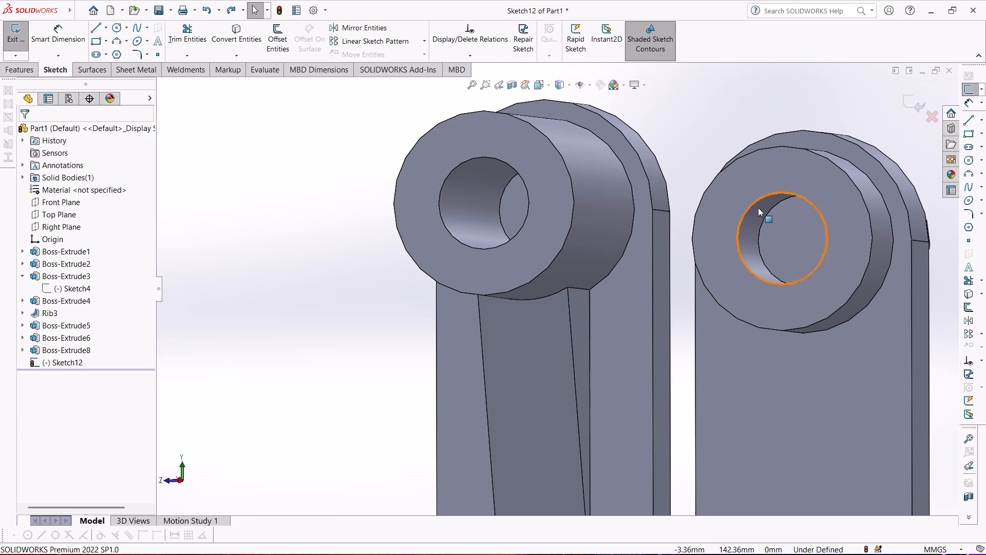
{"action": "left_click", "coordinate": [774, 223]}
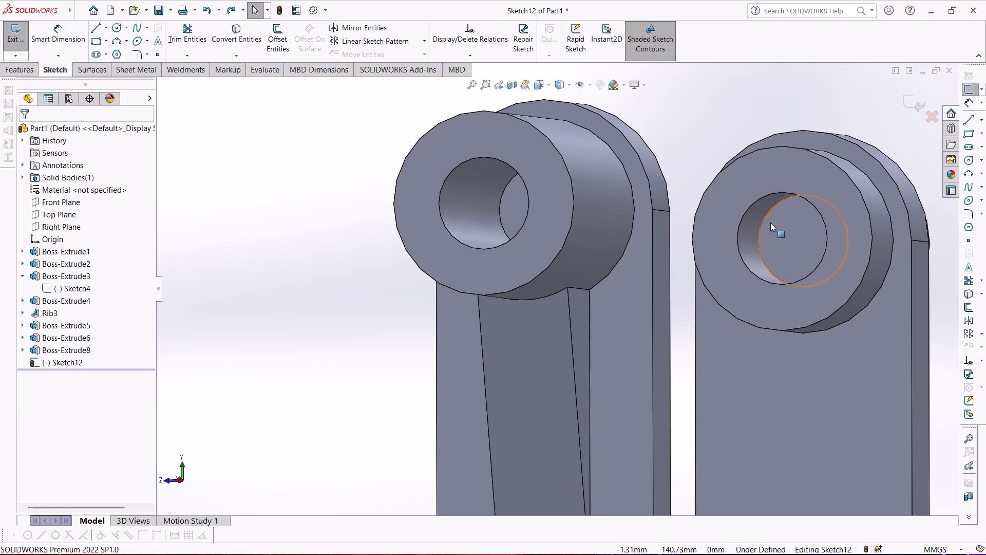
{"action": "left_click", "coordinate": [782, 242]}
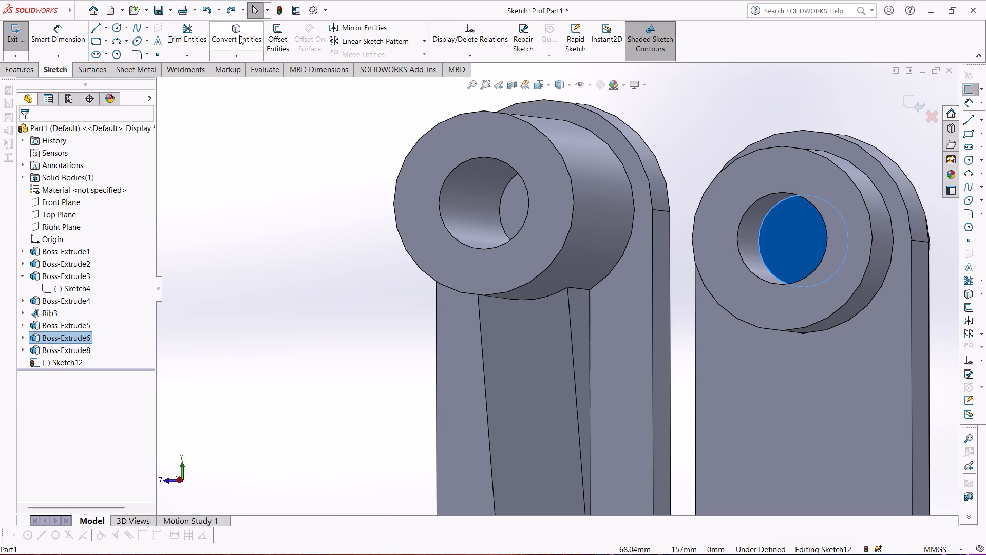
{"action": "left_click", "coordinate": [239, 35]}
{"action": "left_click", "coordinate": [18, 36]}
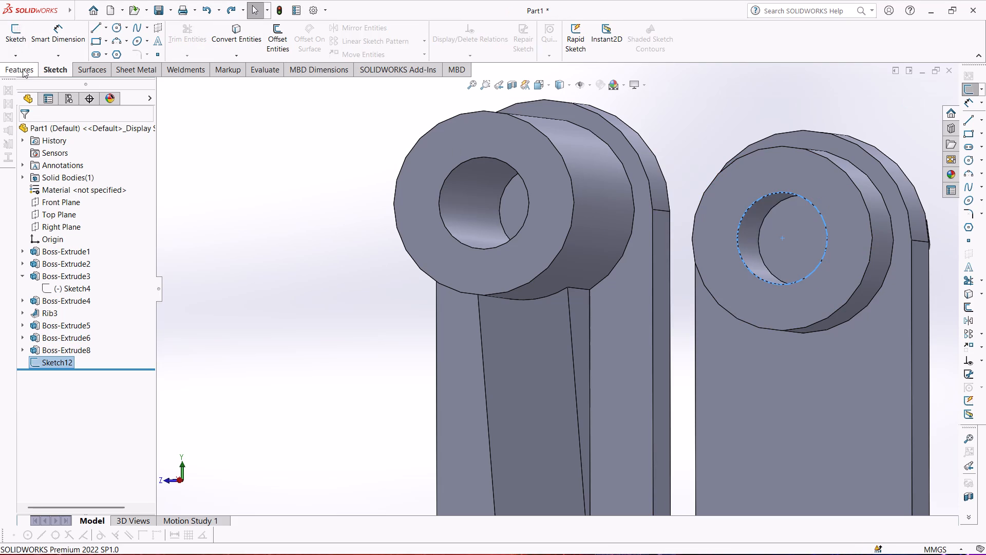
Cut-extrude the bore circle to a Blind depth of 38 mm through the arm and the boss on its far side.
{"action": "left_click", "coordinate": [23, 72]}
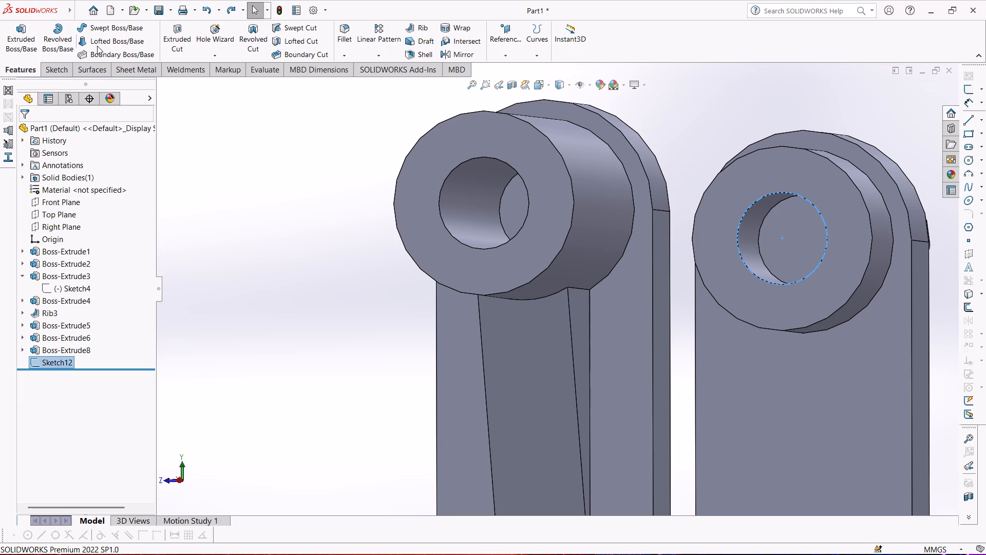
{"action": "left_click", "coordinate": [183, 36]}
{"action": "middle_click_drag", "start_coordinate": [285, 220], "coordinate": [234, 218]}
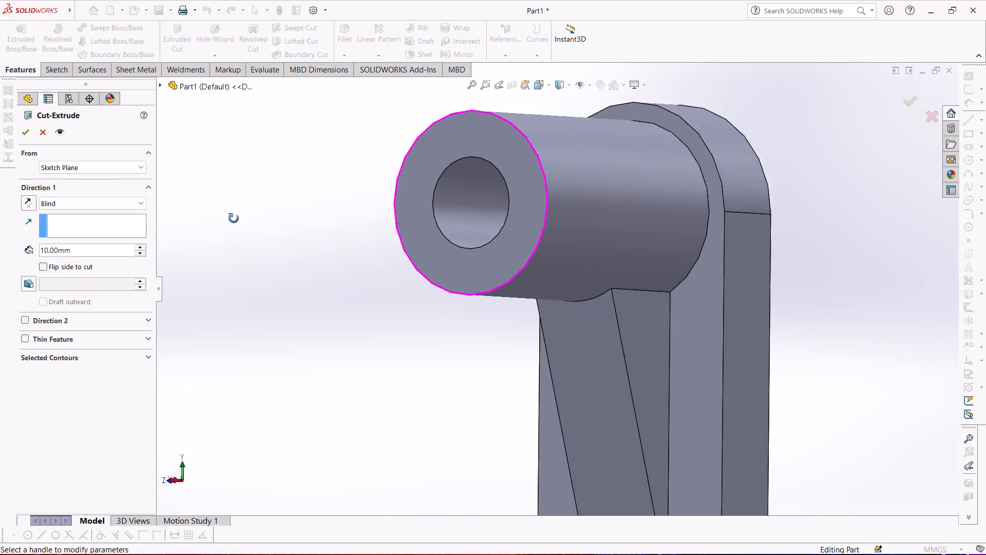
{"action": "middle_click_drag", "start_coordinate": [234, 218], "coordinate": [210, 216]}
{"action": "scroll", "coordinate": [210, 217], "scroll_direction": "up", "scroll_amount": 6}
{"action": "scroll", "coordinate": [489, 286], "scroll_direction": "up", "scroll_amount": 5}
{"action": "middle_click_drag", "start_coordinate": [703, 277], "coordinate": [647, 280]}
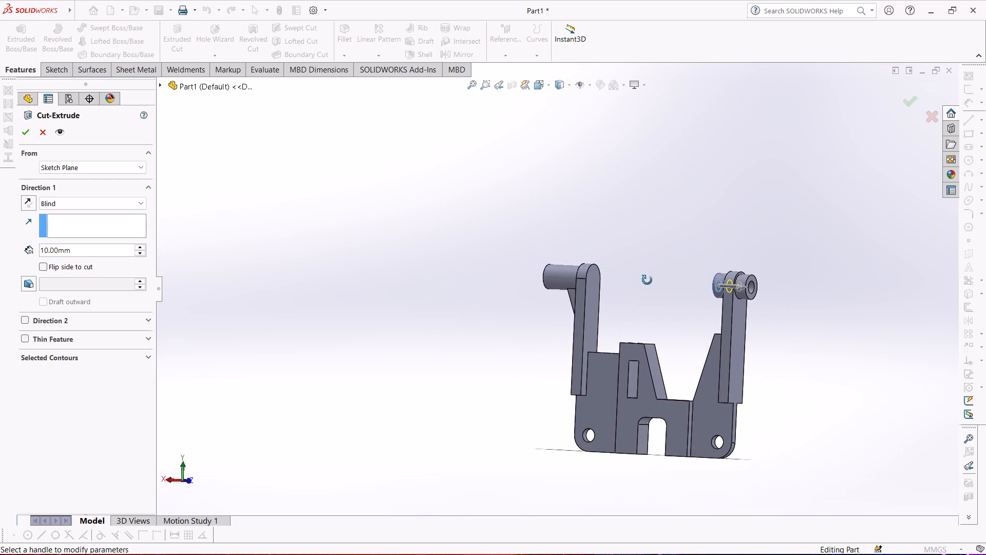
{"action": "middle_click_drag", "start_coordinate": [647, 280], "coordinate": [646, 281]}
{"action": "scroll", "coordinate": [741, 288], "scroll_direction": "down", "scroll_amount": 6}
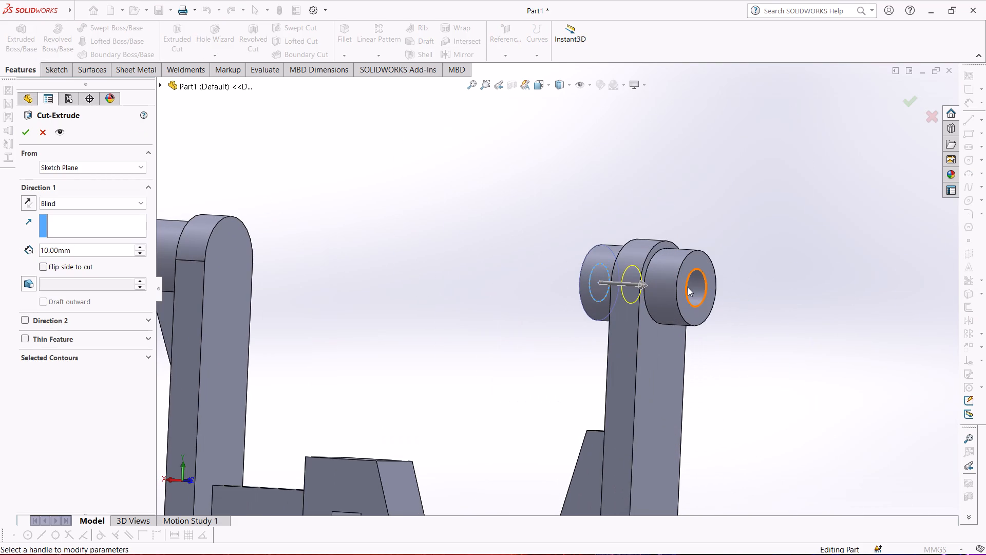
{"action": "scroll", "coordinate": [661, 287], "scroll_direction": "down", "scroll_amount": 7}
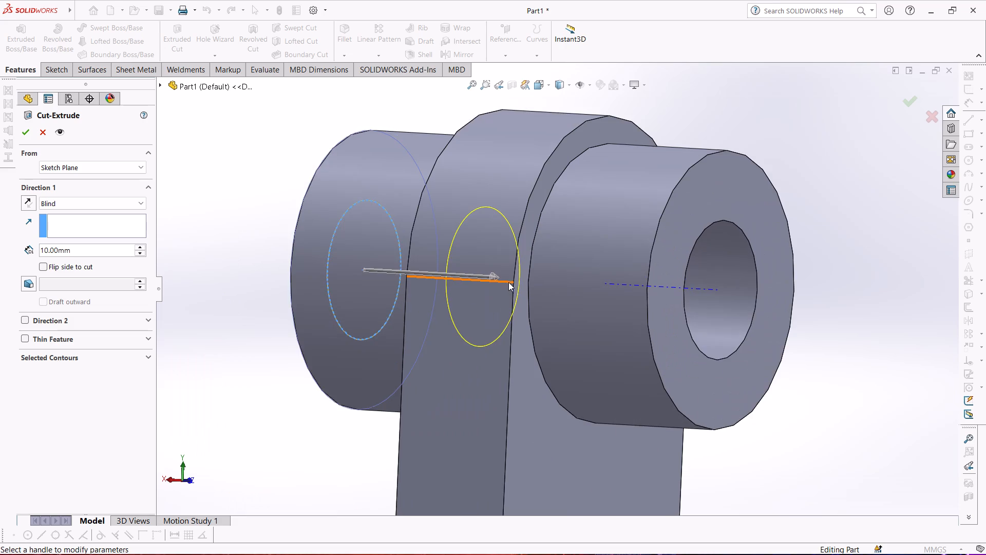
{"action": "scroll", "coordinate": [508, 281], "scroll_direction": "down", "scroll_amount": 2}
{"action": "left_click_drag", "start_coordinate": [489, 274], "coordinate": [974, 337]}
{"action": "scroll", "coordinate": [890, 316], "scroll_direction": "up", "scroll_amount": 5}
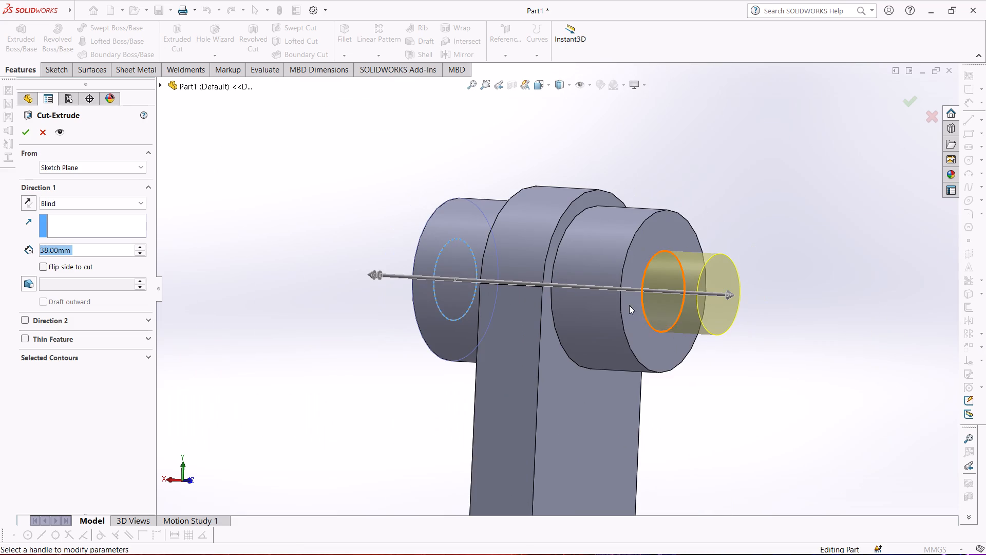
{"action": "left_click", "coordinate": [27, 129]}
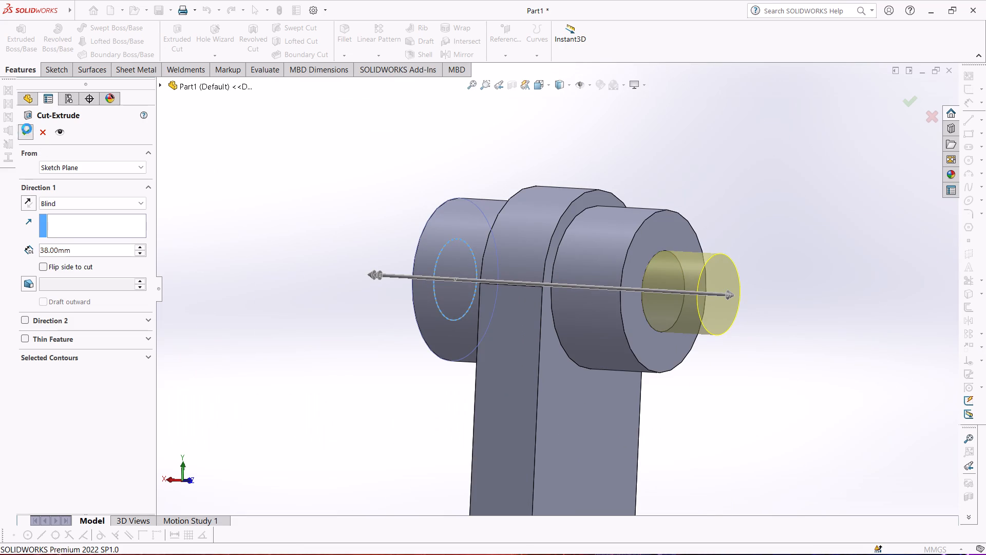
Examine the bore cut through the boss and arm from both sides, along with the opposite boss and the whole bracket.
{"action": "middle_click_drag", "start_coordinate": [270, 214], "coordinate": [224, 216]}
{"action": "scroll", "coordinate": [224, 216], "scroll_direction": "up", "scroll_amount": 5}
{"action": "middle_click_drag", "start_coordinate": [389, 244], "coordinate": [372, 242]}
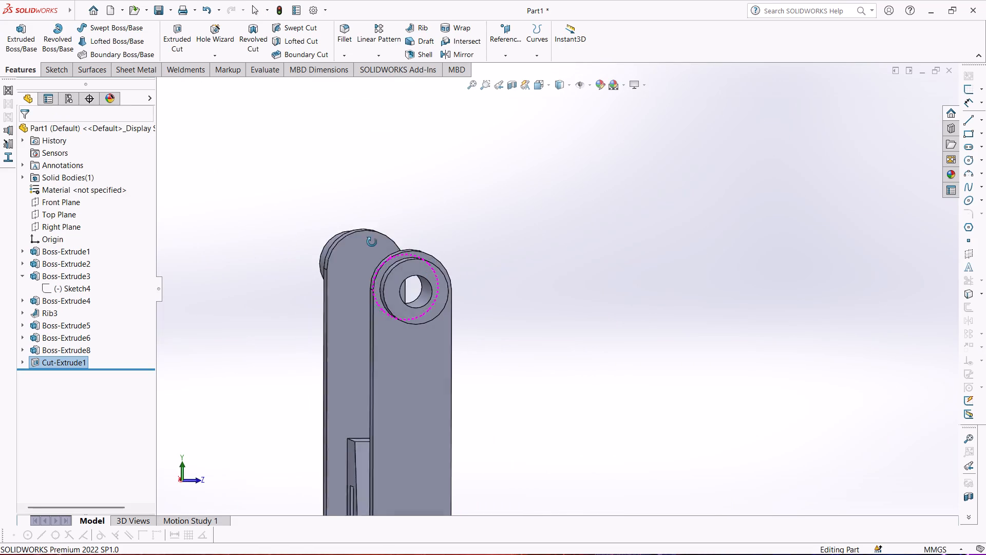
{"action": "middle_click_drag", "start_coordinate": [372, 242], "coordinate": [368, 242]}
{"action": "scroll", "coordinate": [411, 290], "scroll_direction": "down", "scroll_amount": 6}
{"action": "middle_click_drag", "start_coordinate": [228, 232], "coordinate": [250, 235]}
{"action": "middle_click_drag", "start_coordinate": [250, 235], "coordinate": [430, 308]}
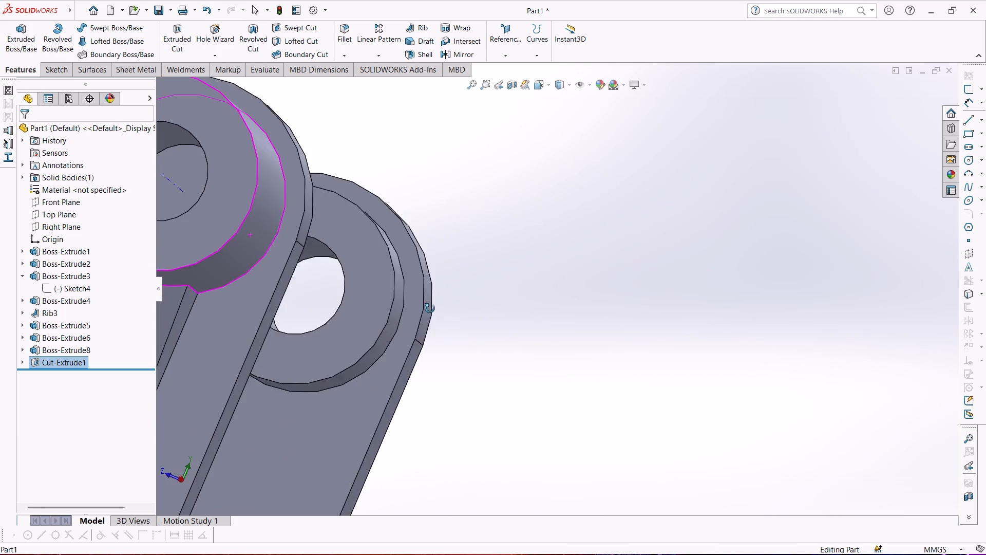
{"action": "middle_click_drag", "start_coordinate": [430, 308], "coordinate": [363, 276]}
{"action": "scroll", "coordinate": [363, 276], "scroll_direction": "up", "scroll_amount": 3}
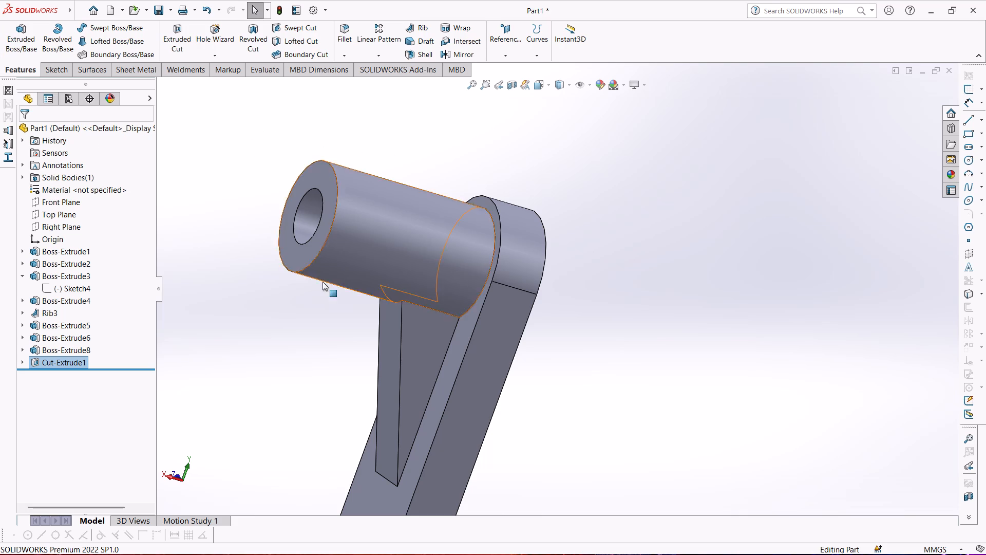
{"action": "scroll", "coordinate": [298, 264], "scroll_direction": "up", "scroll_amount": 5}
{"action": "scroll", "coordinate": [343, 274], "scroll_direction": "up", "scroll_amount": 6}
{"action": "scroll", "coordinate": [658, 341], "scroll_direction": "down", "scroll_amount": 4}
{"action": "middle_click_drag", "start_coordinate": [640, 343], "coordinate": [609, 243]}
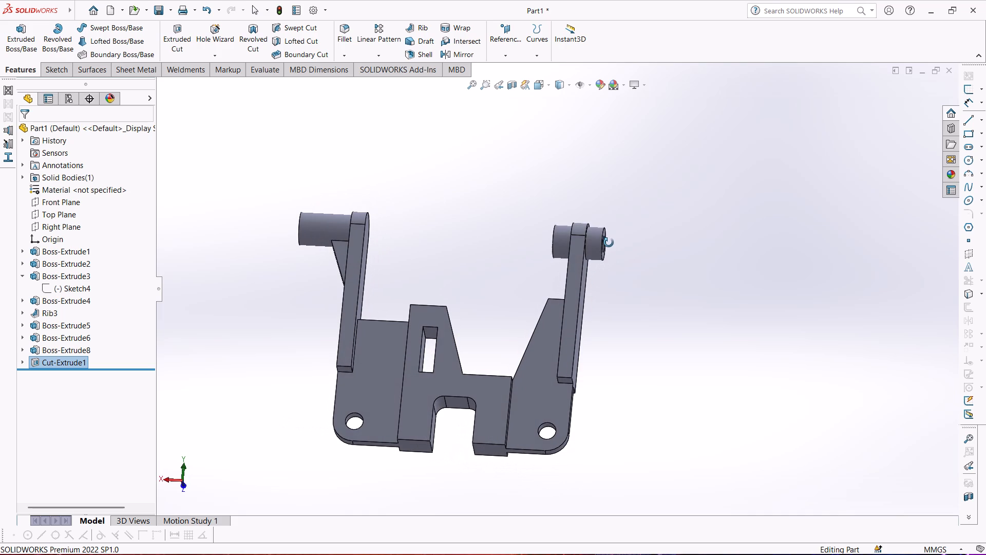
{"action": "middle_click_drag", "start_coordinate": [609, 243], "coordinate": [609, 243]}
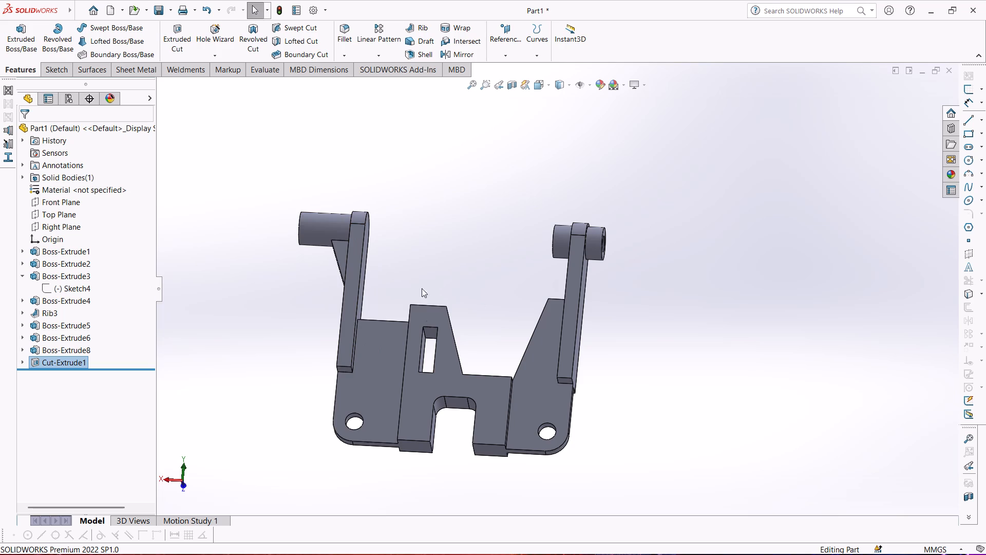
{"action": "scroll", "coordinate": [103, 226], "scroll_direction": "down", "scroll_amount": 1}
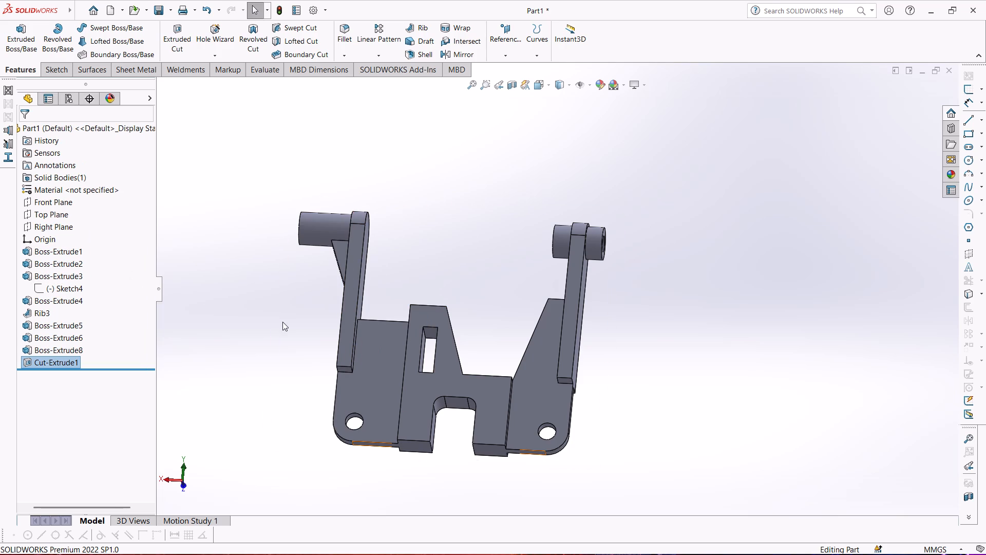
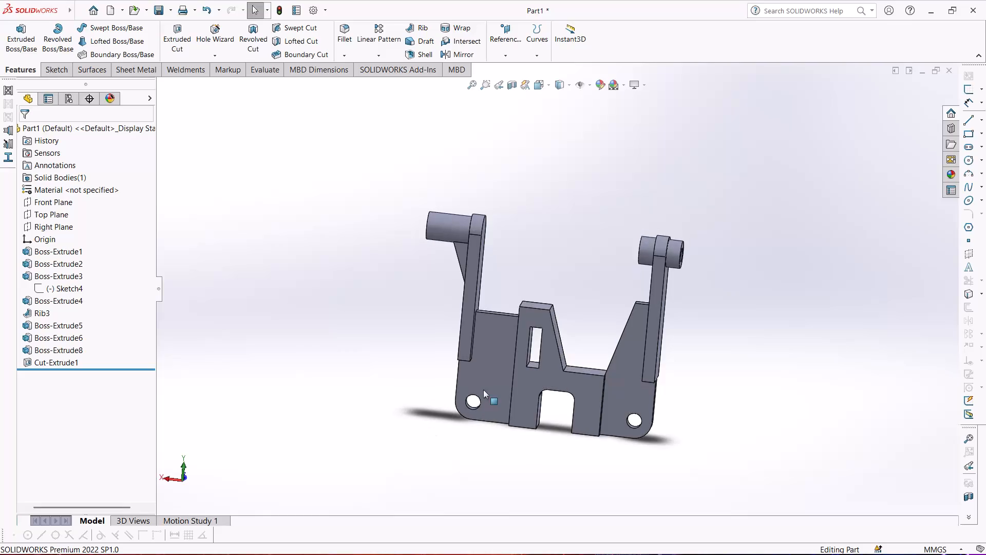
Examine the whole bracket from the front, back and both sides, including its arms, bosses and base plate.
{"action": "scroll", "coordinate": [571, 340], "scroll_direction": "down", "scroll_amount": 2}
{"action": "middle_click_drag", "start_coordinate": [606, 327], "coordinate": [559, 340]}
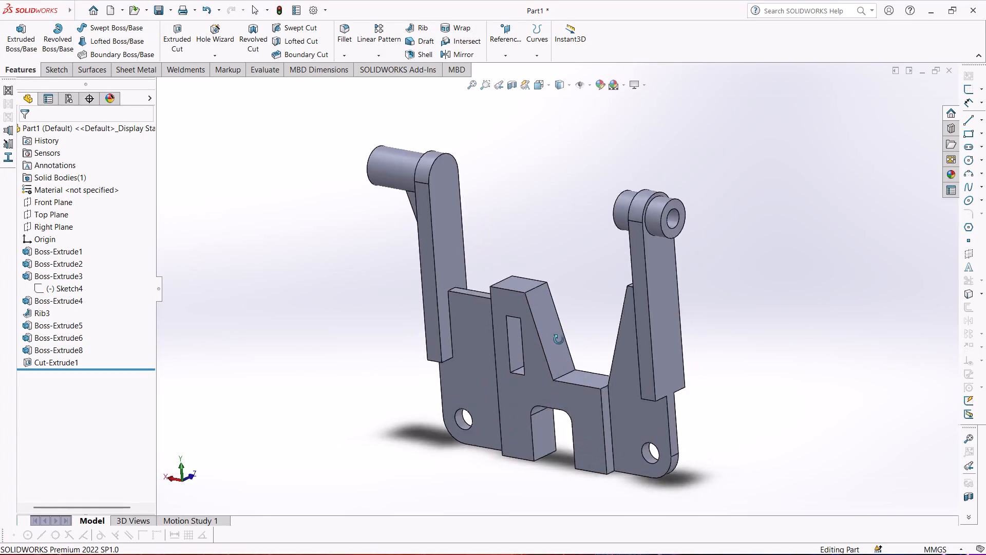
{"action": "middle_click_drag", "start_coordinate": [559, 340], "coordinate": [400, 373]}
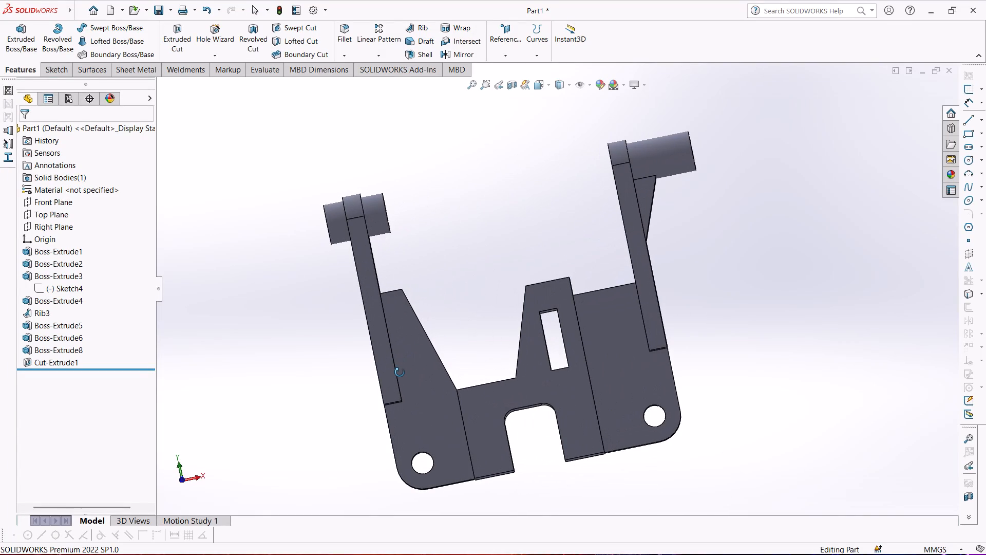
{"action": "middle_click_drag", "start_coordinate": [400, 373], "coordinate": [568, 380]}
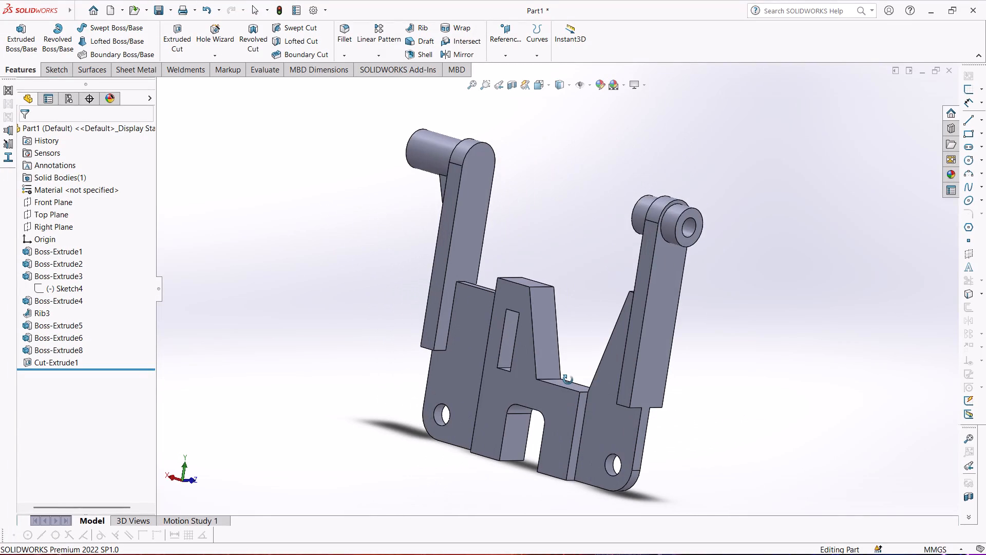
{"action": "middle_click_drag", "start_coordinate": [568, 380], "coordinate": [569, 380]}
{"action": "scroll", "coordinate": [504, 320], "scroll_direction": "down", "scroll_amount": 3}
{"action": "scroll", "coordinate": [287, 291], "scroll_direction": "up", "scroll_amount": 2}
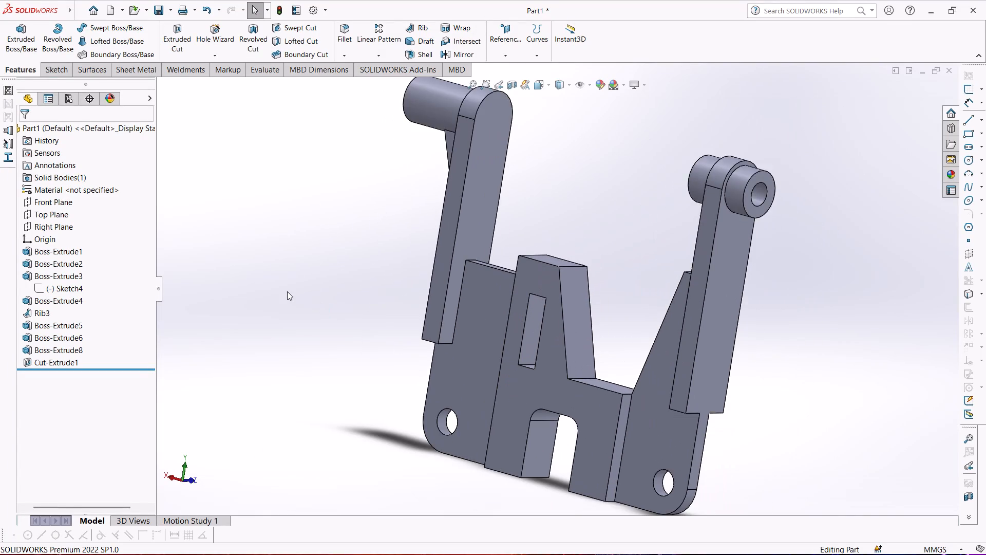
{"action": "middle_click_drag", "start_coordinate": [289, 291], "coordinate": [420, 328]}
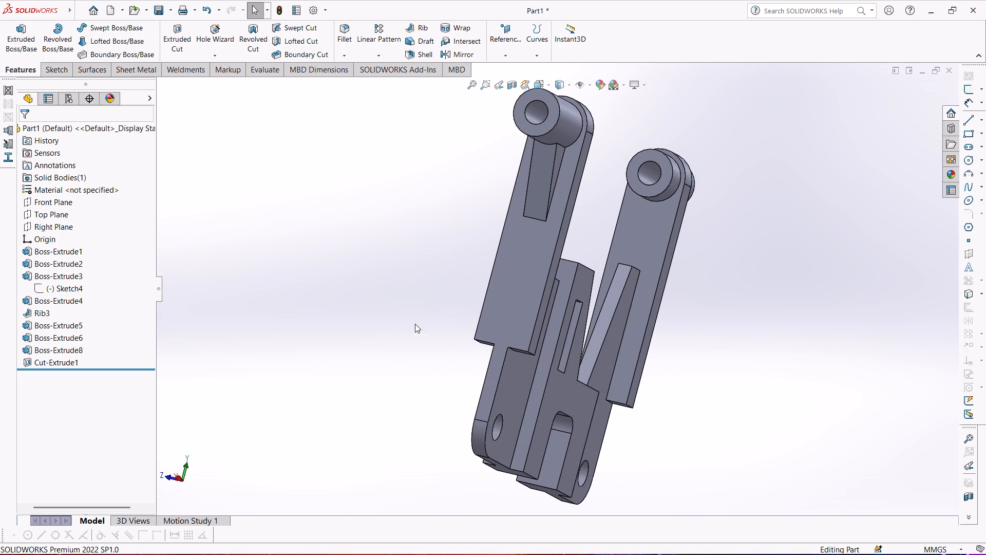
{"action": "scroll", "coordinate": [516, 321], "scroll_direction": "down", "scroll_amount": 1}
{"action": "middle_click_drag", "start_coordinate": [516, 321], "coordinate": [417, 316]}
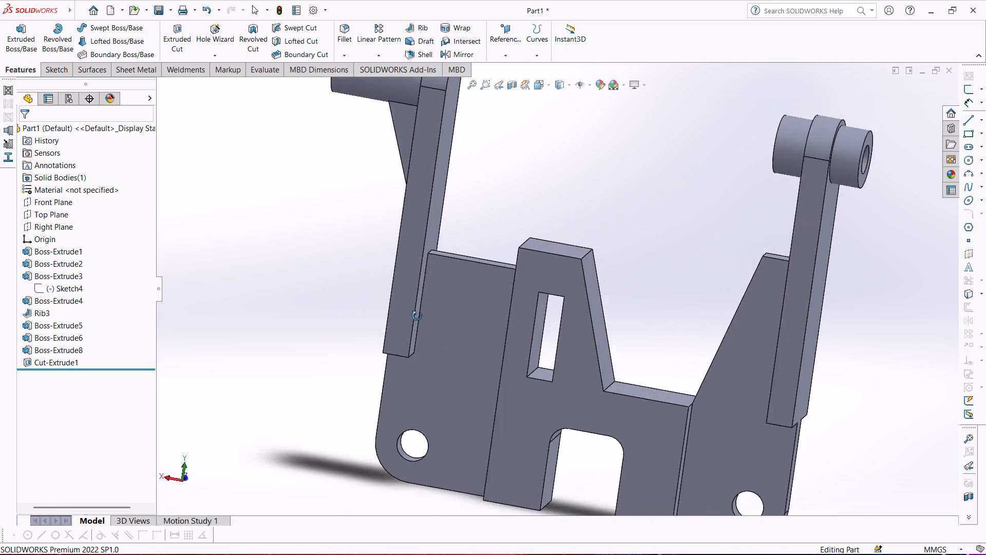
{"action": "middle_click_drag", "start_coordinate": [417, 316], "coordinate": [256, 297]}
Start saving the part and choose the mech_bracket folder inside the internship folder as the destination.
{"action": "key", "text": "ctrl+s"}
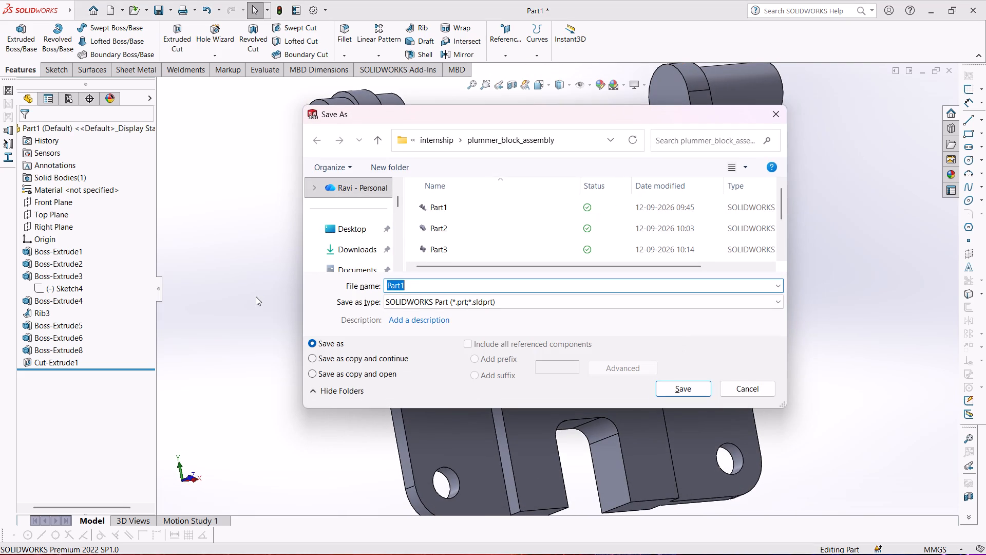
{"action": "left_click", "coordinate": [434, 138]}
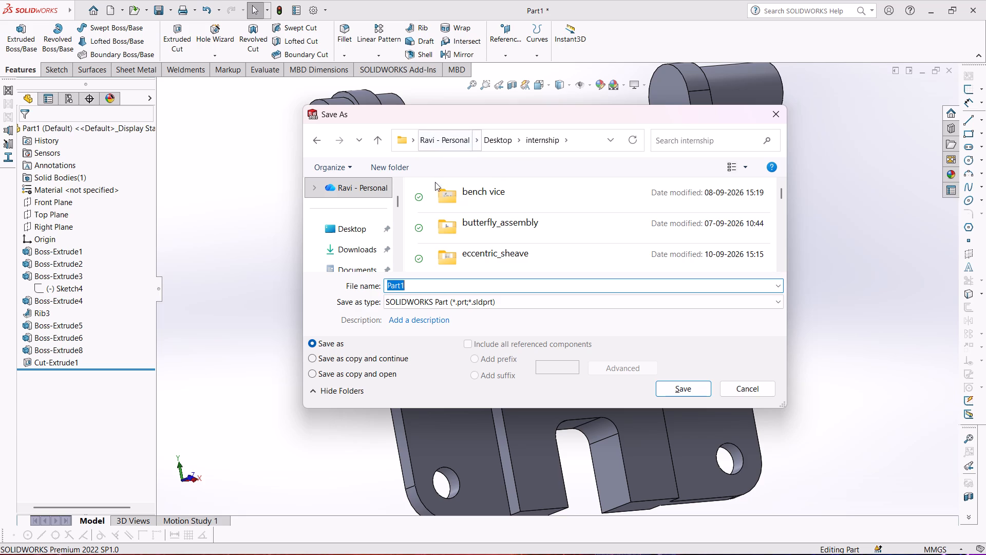
{"action": "scroll", "coordinate": [496, 228], "scroll_direction": "down", "scroll_amount": 3}
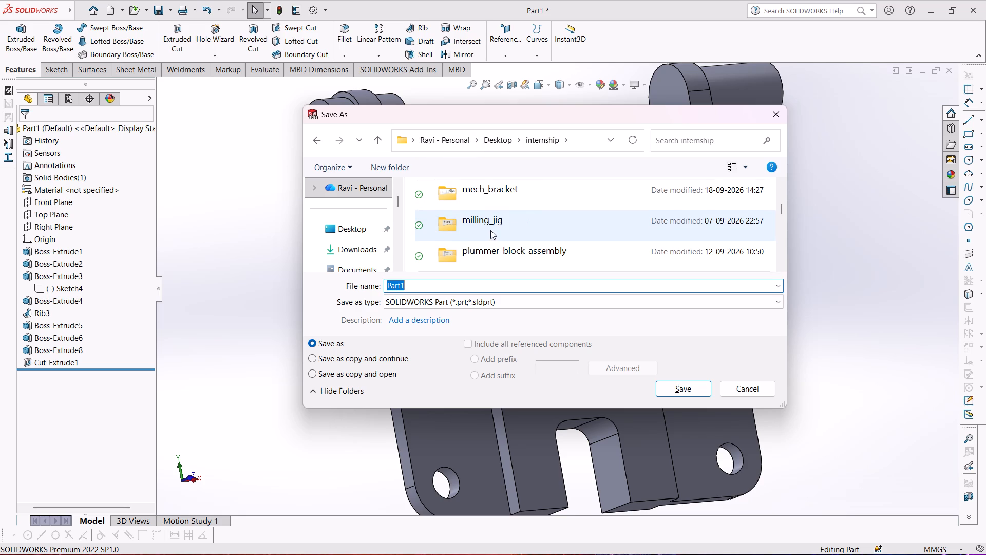
{"action": "left_click", "coordinate": [485, 196]}
{"action": "left_click", "coordinate": [684, 388]}
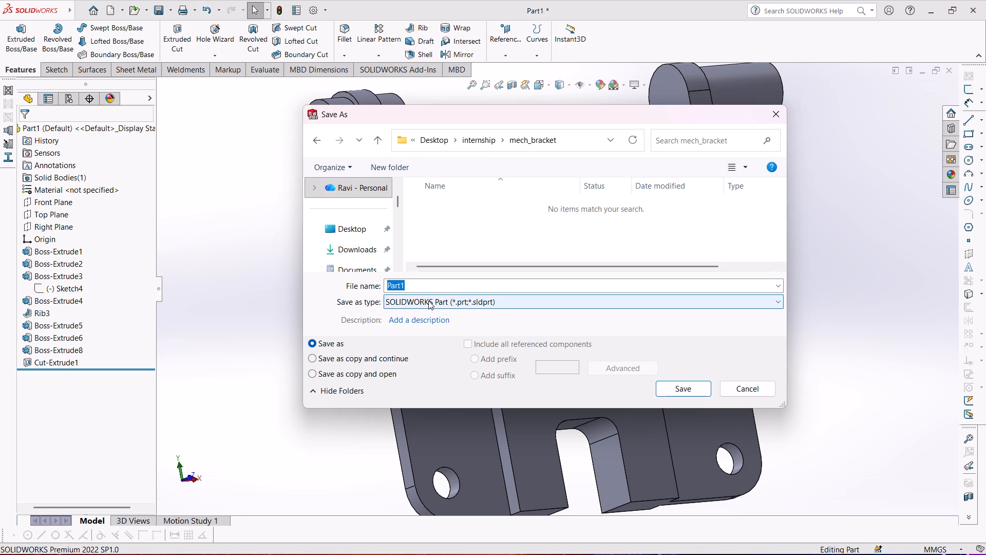
Name the part file mechancial_support_bracket and save it.
{"action": "type", "text": "mec"}
{"action": "key", "text": "BackSpace"}
{"action": "key", "text": "BackSpace"}
{"action": "left_click_drag", "start_coordinate": [431, 289], "coordinate": [351, 284]}
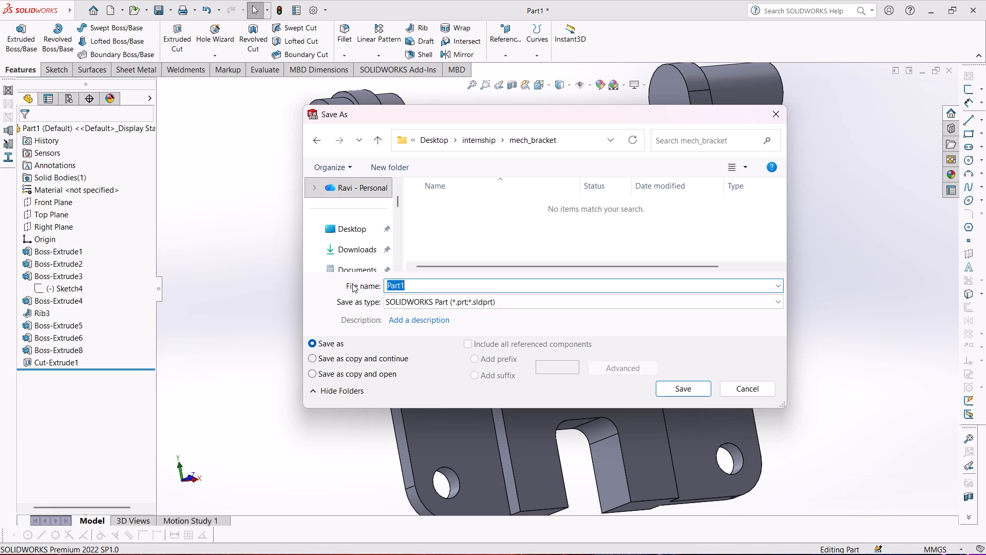
{"action": "key", "text": "BackSpace"}
{"action": "type", "text": "mech"}
{"action": "type", "text": "ancial"}
{"action": "type", "text": "_s"}
{"action": "type", "text": "uppo"}
{"action": "type", "text": "rt"}
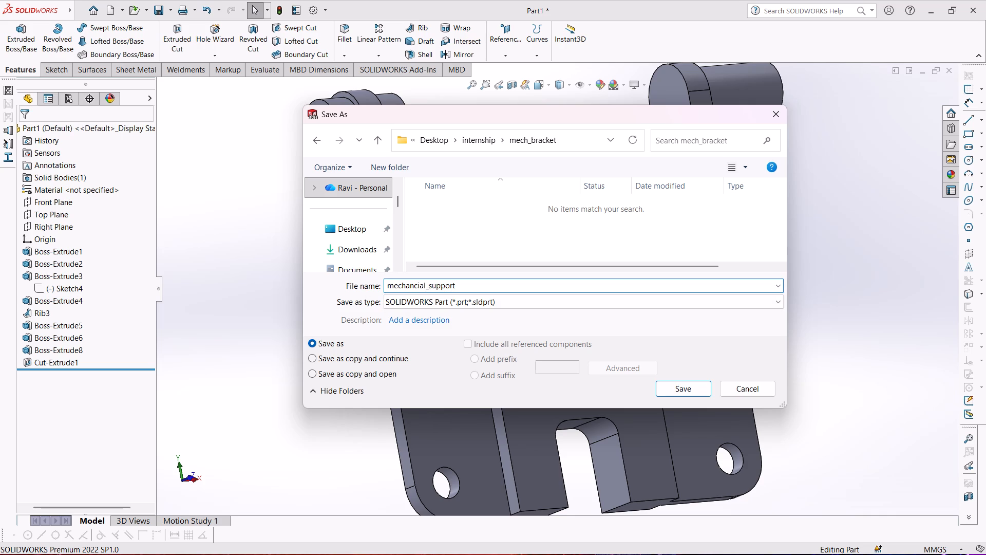
{"action": "key", "text": "shift+underscore"}
{"action": "type", "text": "bracket"}
{"action": "left_click", "coordinate": [687, 383]}
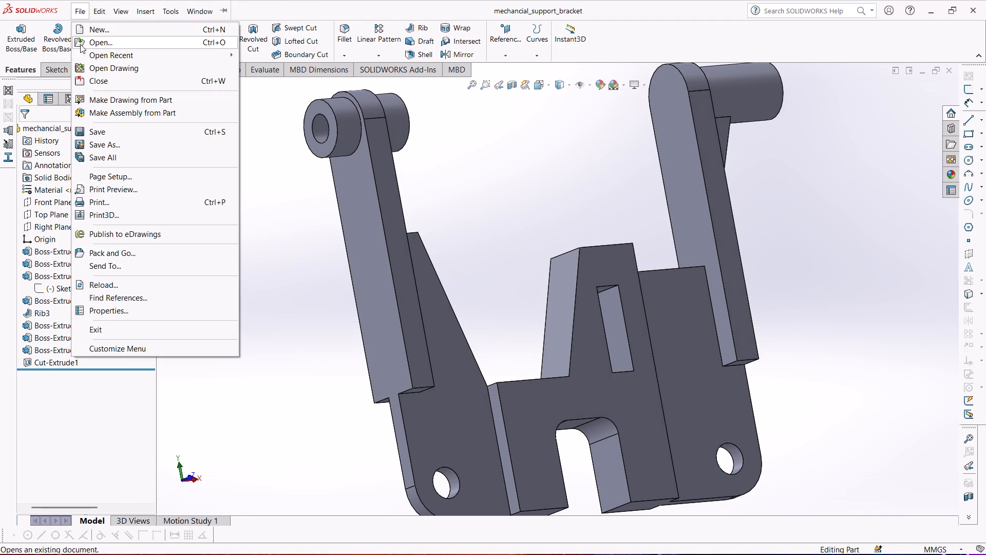
Make a drawing from the part on a standard A3 (ISO) sheet.
{"action": "left_click", "coordinate": [92, 99]}
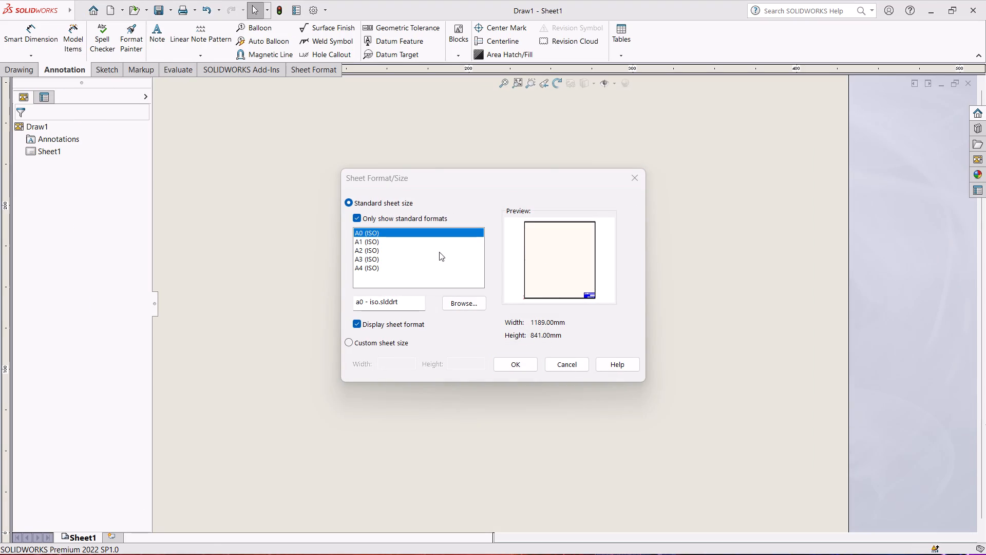
{"action": "left_click", "coordinate": [362, 260]}
{"action": "left_click", "coordinate": [505, 359]}
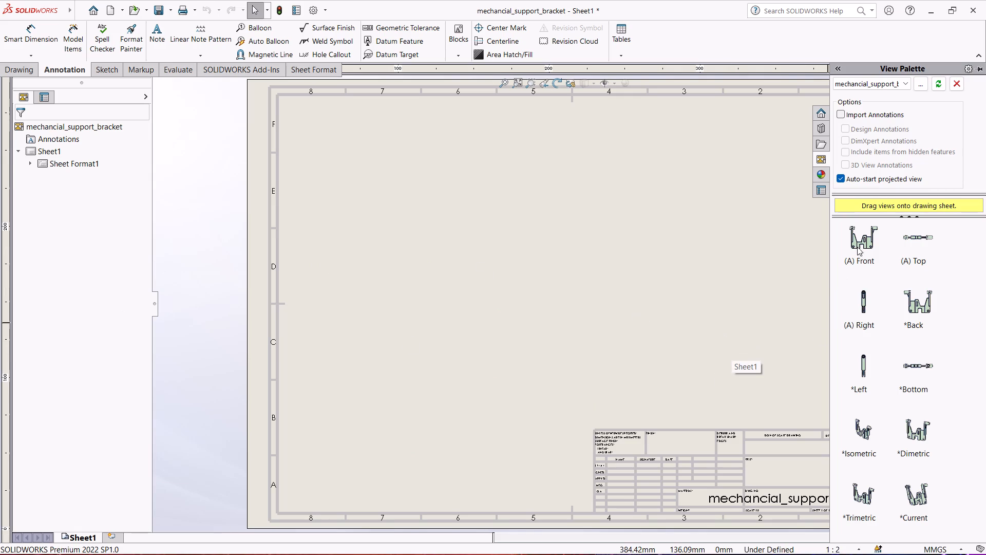
Place the front view mid-sheet with projected left, right and top views, plus a pictorial view below and left of it.
{"action": "left_click_drag", "start_coordinate": [860, 237], "coordinate": [577, 286]}
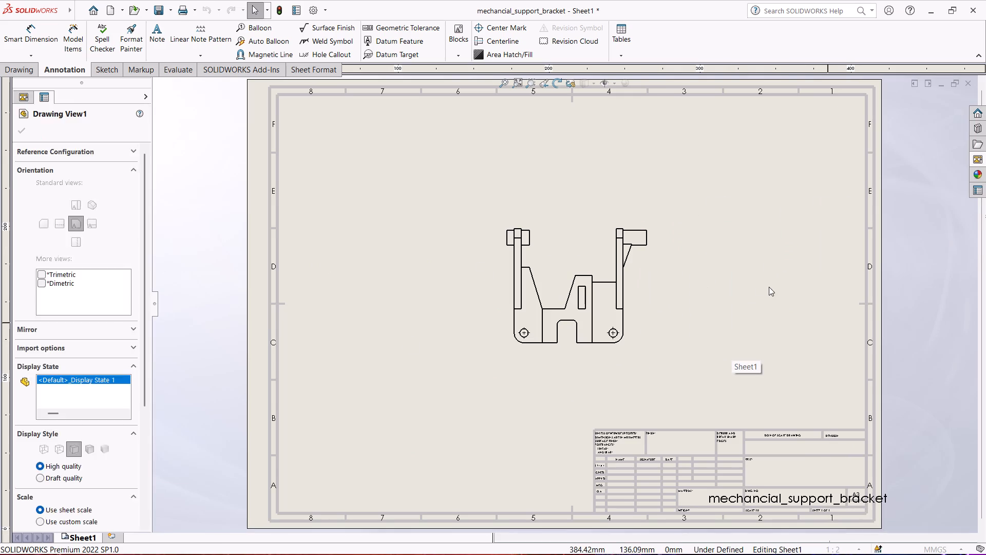
{"action": "left_click", "coordinate": [754, 283]}
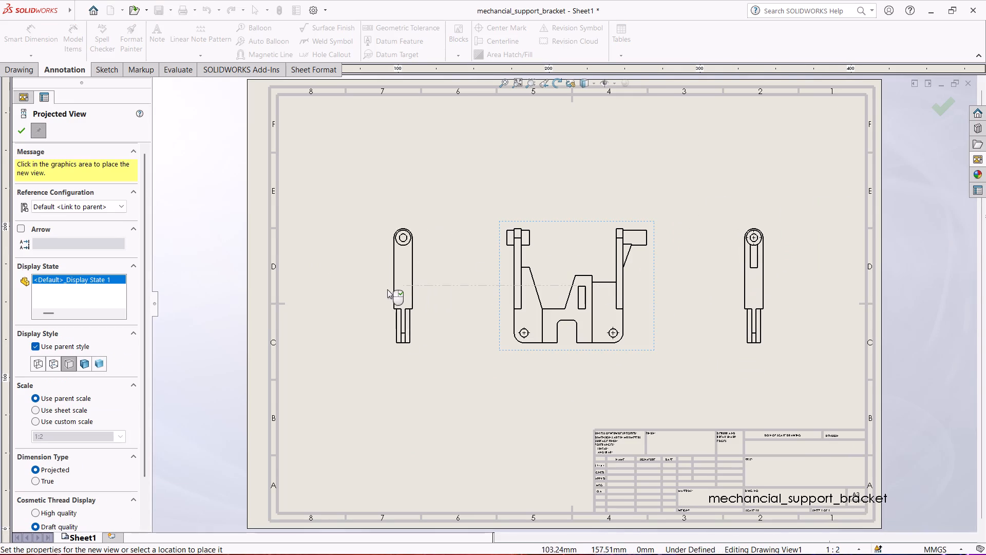
{"action": "left_click", "coordinate": [382, 289]}
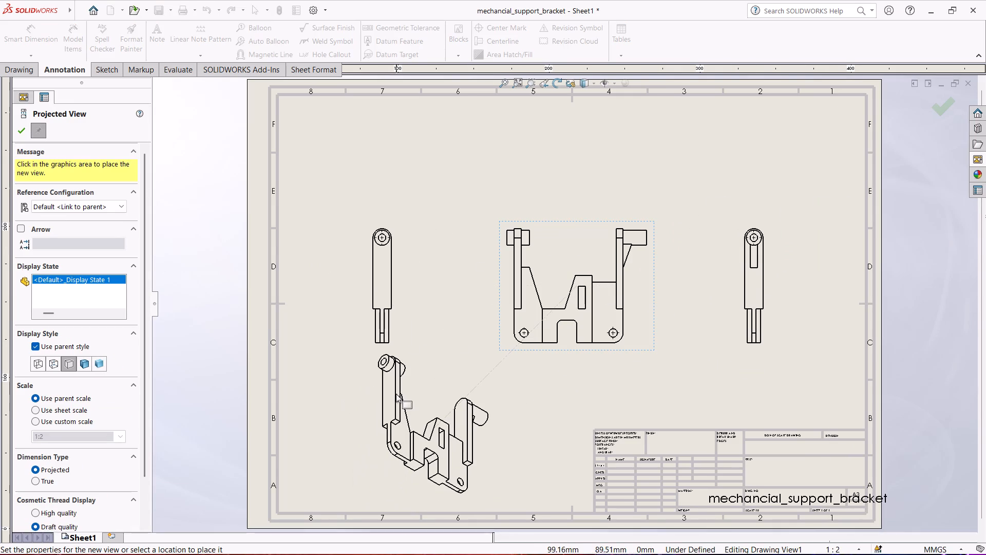
{"action": "left_click", "coordinate": [386, 398]}
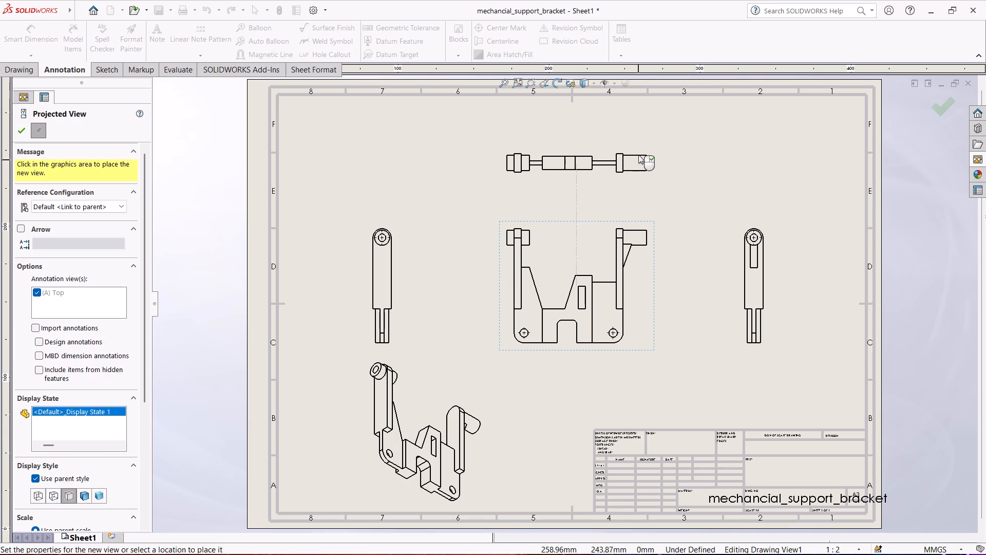
{"action": "left_click", "coordinate": [636, 150]}
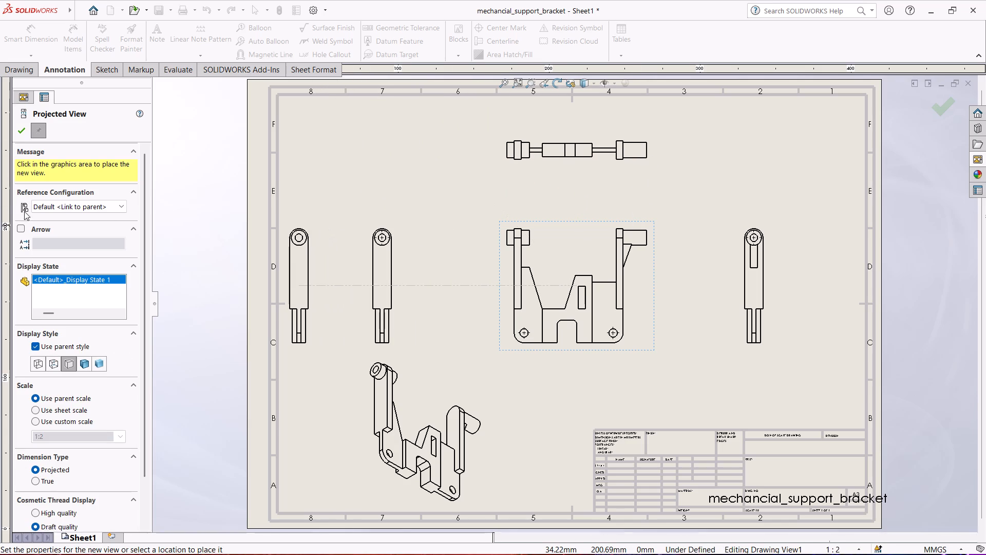
{"action": "left_click", "coordinate": [21, 131]}
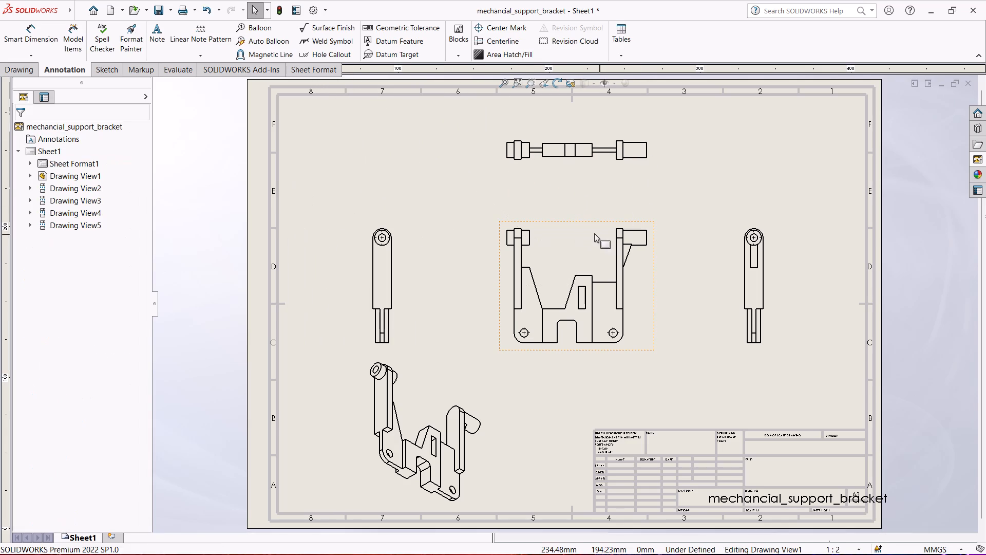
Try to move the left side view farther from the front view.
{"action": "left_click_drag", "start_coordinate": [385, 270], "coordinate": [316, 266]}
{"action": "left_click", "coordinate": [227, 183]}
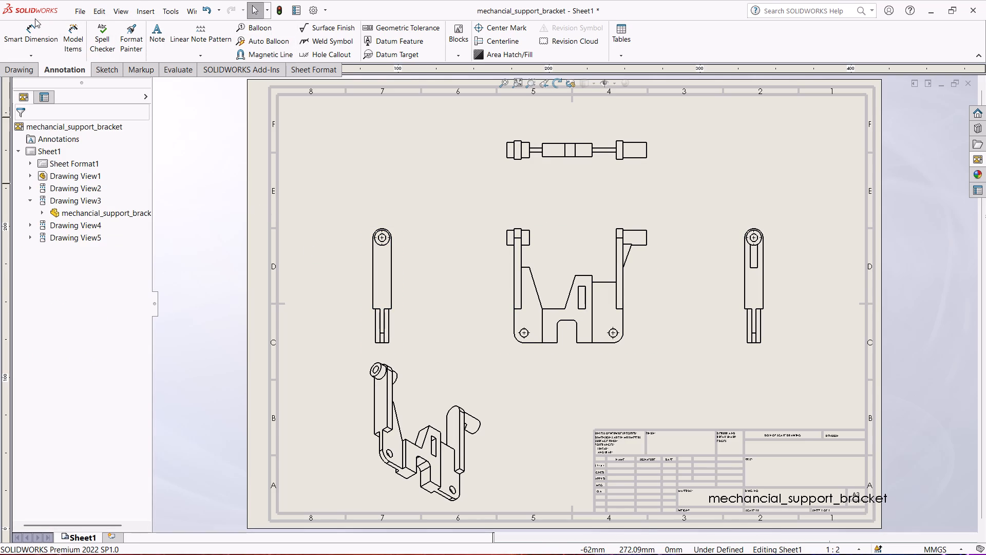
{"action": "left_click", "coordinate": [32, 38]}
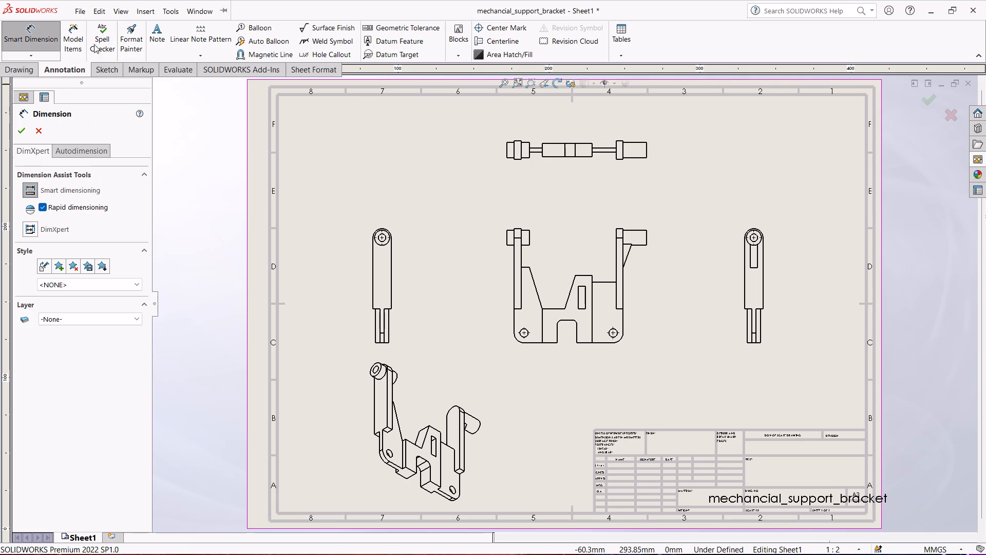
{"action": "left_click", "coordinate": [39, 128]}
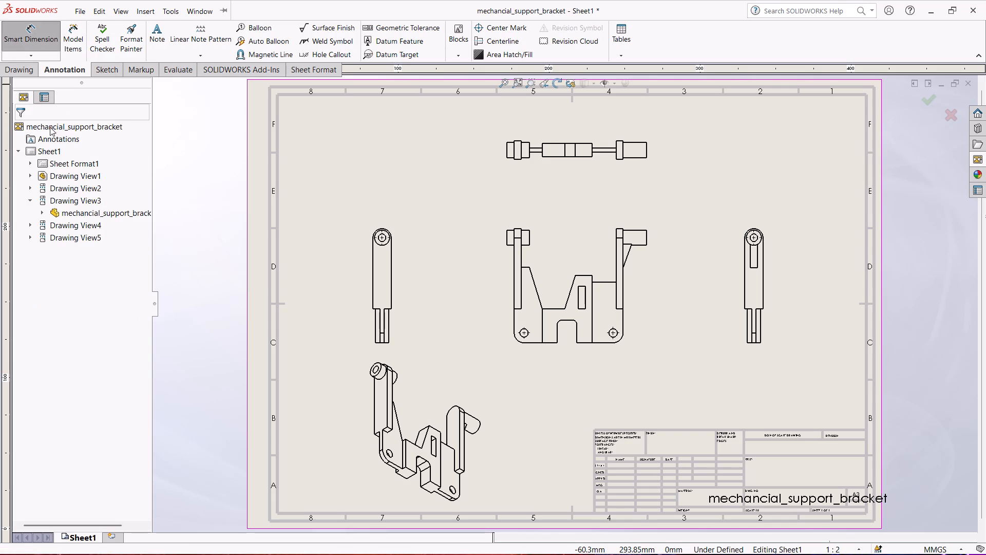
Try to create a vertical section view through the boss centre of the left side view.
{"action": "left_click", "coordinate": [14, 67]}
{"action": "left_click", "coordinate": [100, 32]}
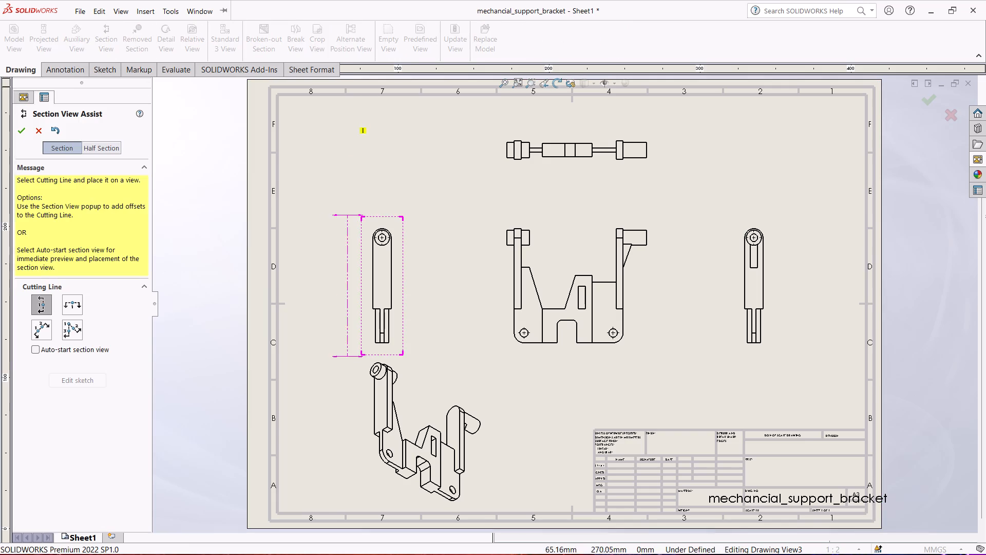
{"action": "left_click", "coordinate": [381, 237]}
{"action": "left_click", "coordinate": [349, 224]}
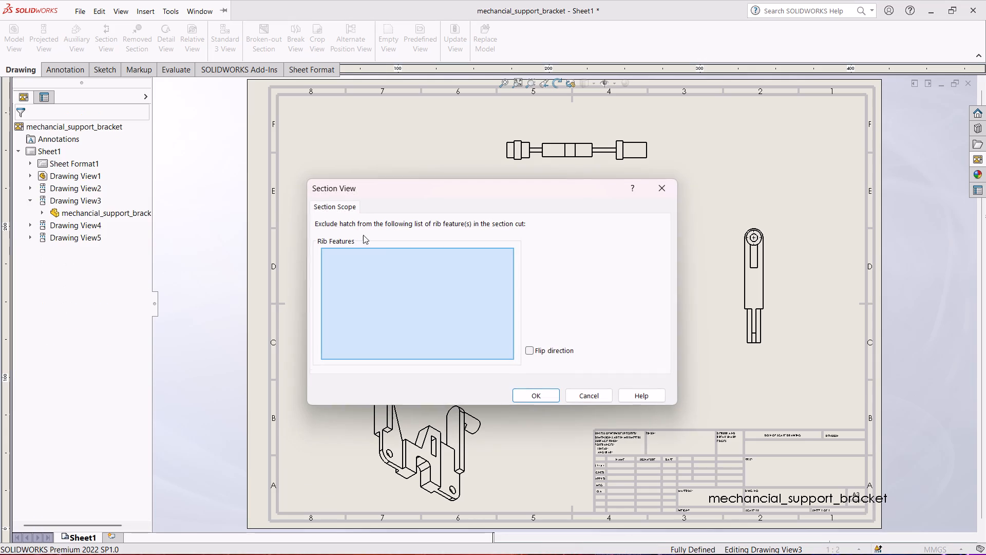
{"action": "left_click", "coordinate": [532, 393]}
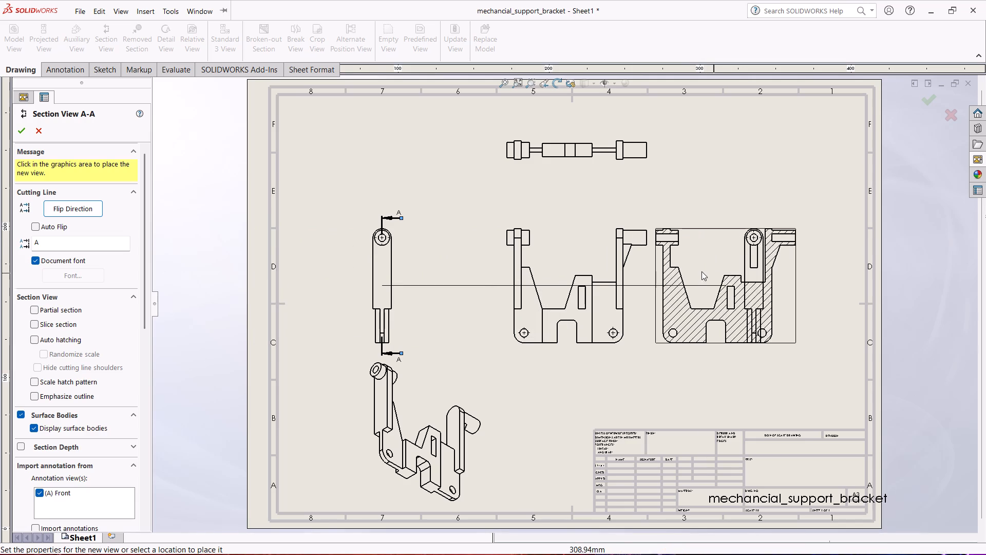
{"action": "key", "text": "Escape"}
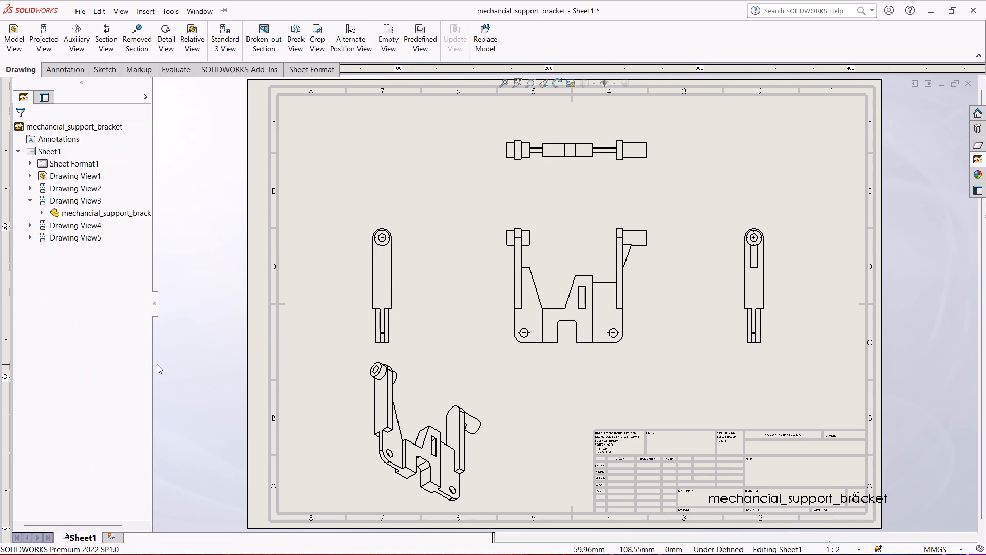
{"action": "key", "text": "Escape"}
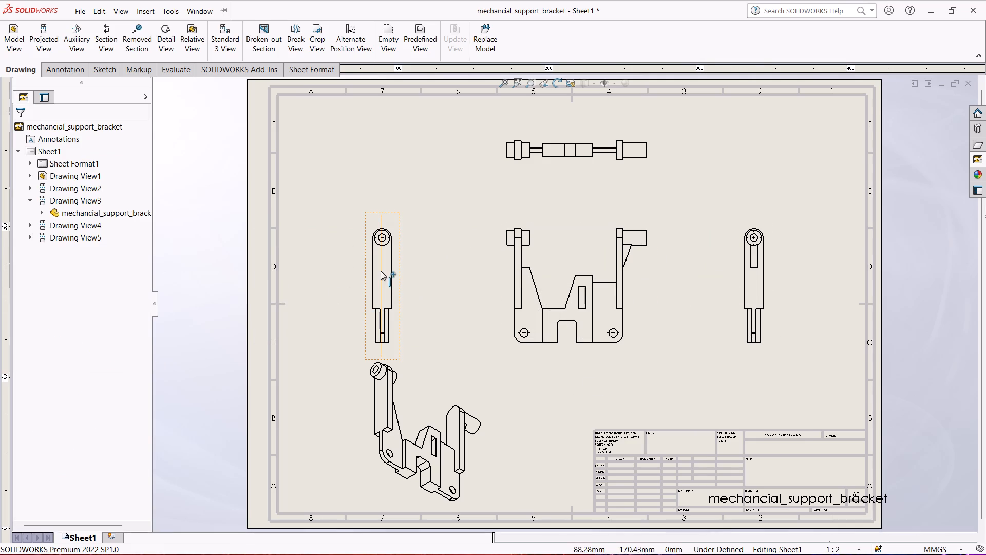
Move the left side view closer to the front view, keeping it aligned horizontally.
{"action": "left_click_drag", "start_coordinate": [381, 271], "coordinate": [428, 276]}
{"action": "left_click", "coordinate": [327, 198]}
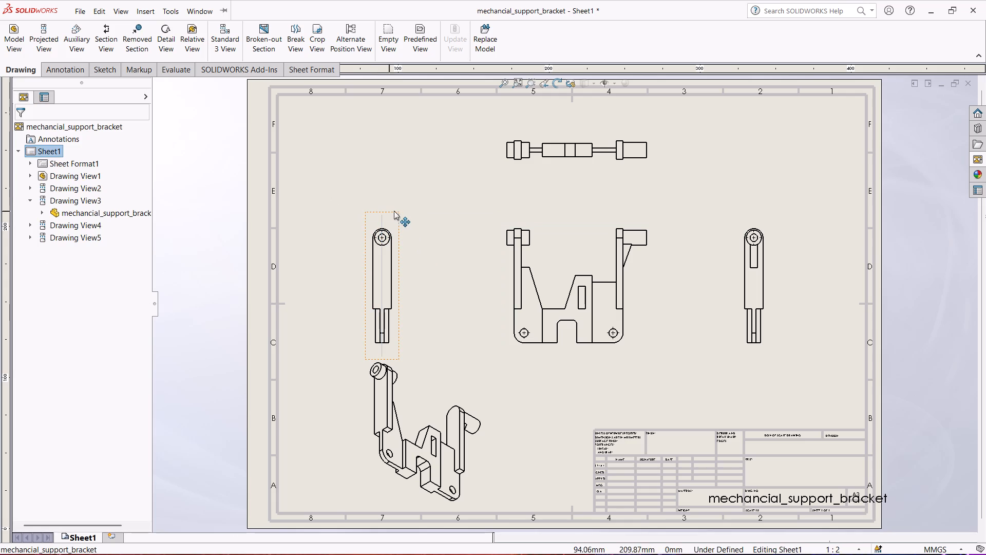
{"action": "left_click", "coordinate": [397, 211]}
{"action": "left_click", "coordinate": [397, 215]}
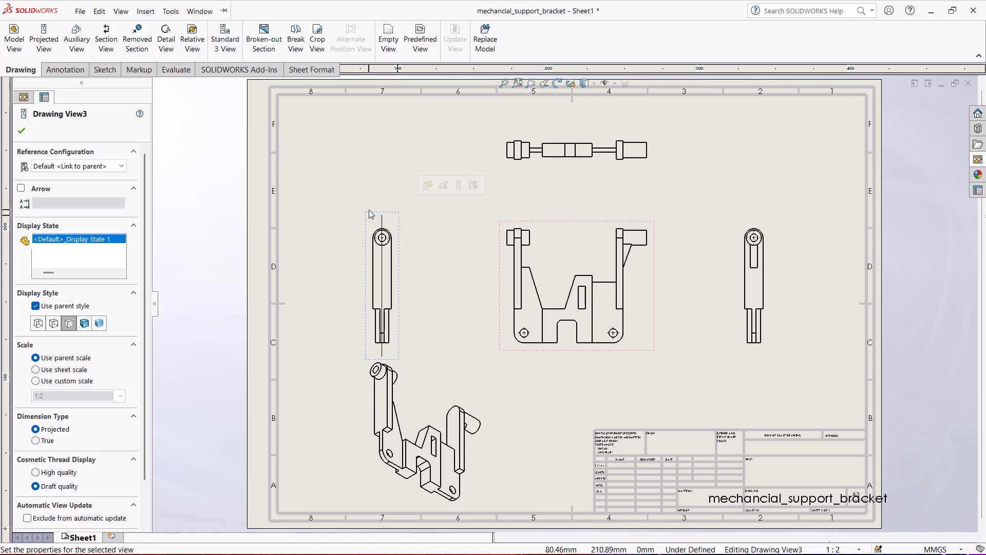
{"action": "left_click_drag", "start_coordinate": [364, 213], "coordinate": [432, 224]}
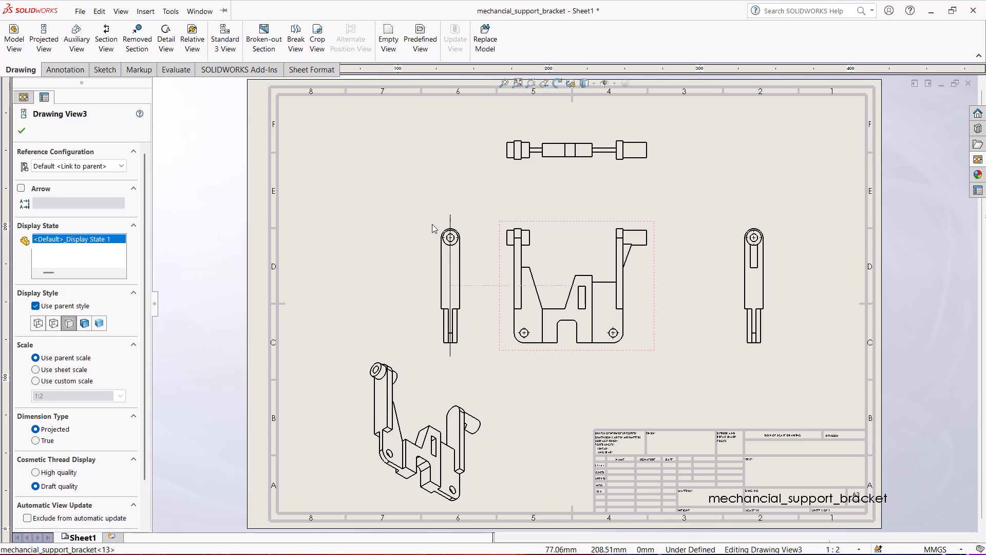
{"action": "left_click_drag", "start_coordinate": [432, 224], "coordinate": [438, 227]}
{"action": "left_click_drag", "start_coordinate": [457, 255], "coordinate": [380, 254]}
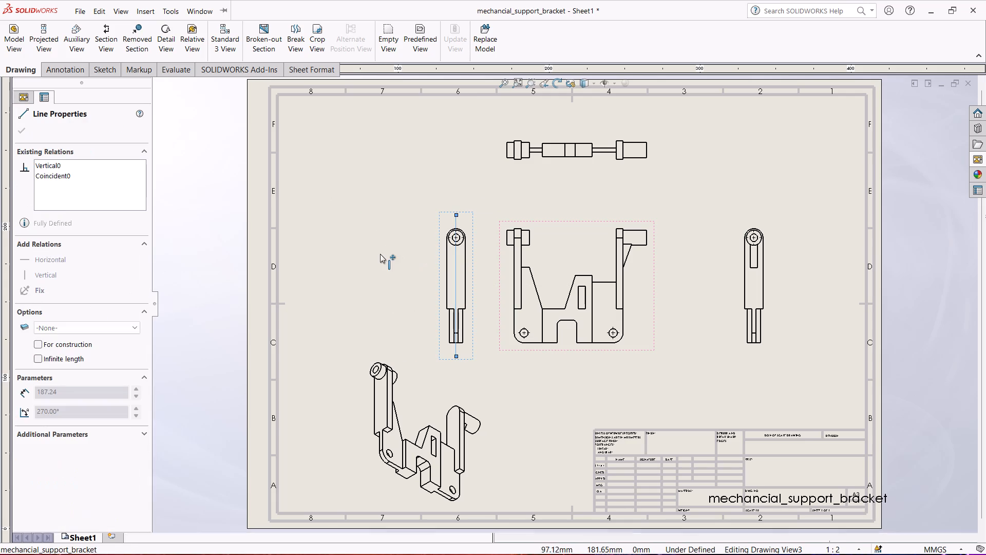
{"action": "left_click_drag", "start_coordinate": [380, 254], "coordinate": [346, 252]}
{"action": "left_click", "coordinate": [332, 250]}
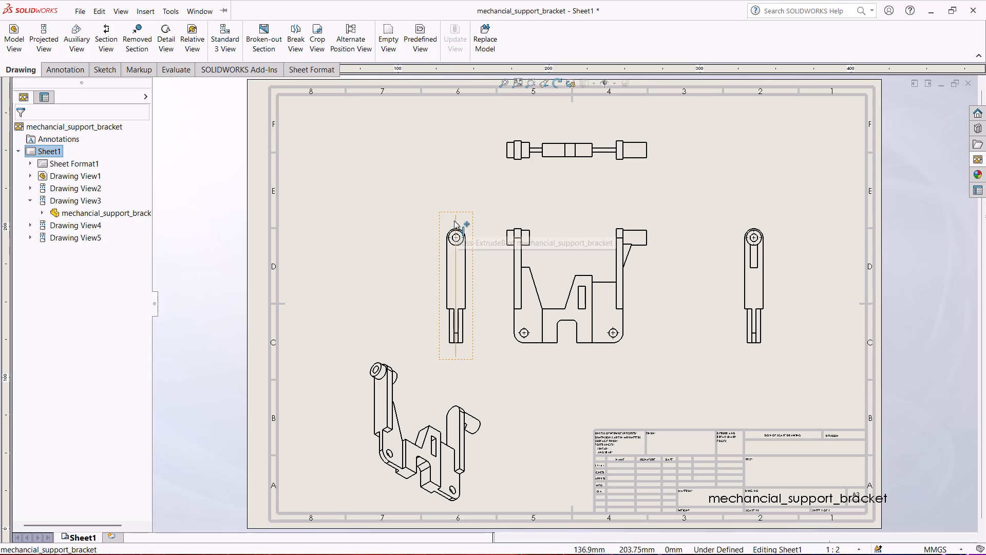
{"action": "left_click_drag", "start_coordinate": [454, 220], "coordinate": [298, 215]}
{"action": "left_click", "coordinate": [291, 194]}
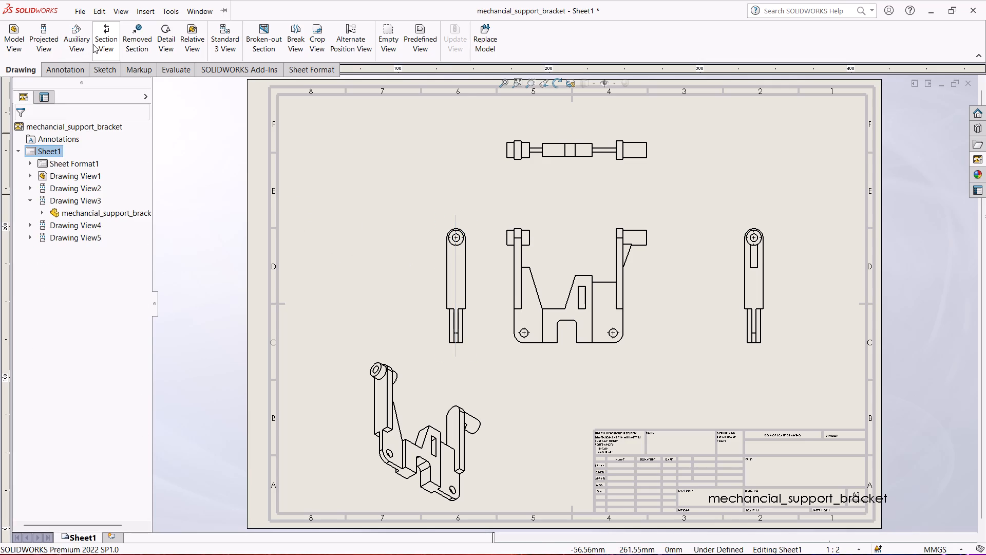
Create a vertical section view through the boss centre of the left side view and place it to the left of that view.
{"action": "left_click", "coordinate": [103, 41]}
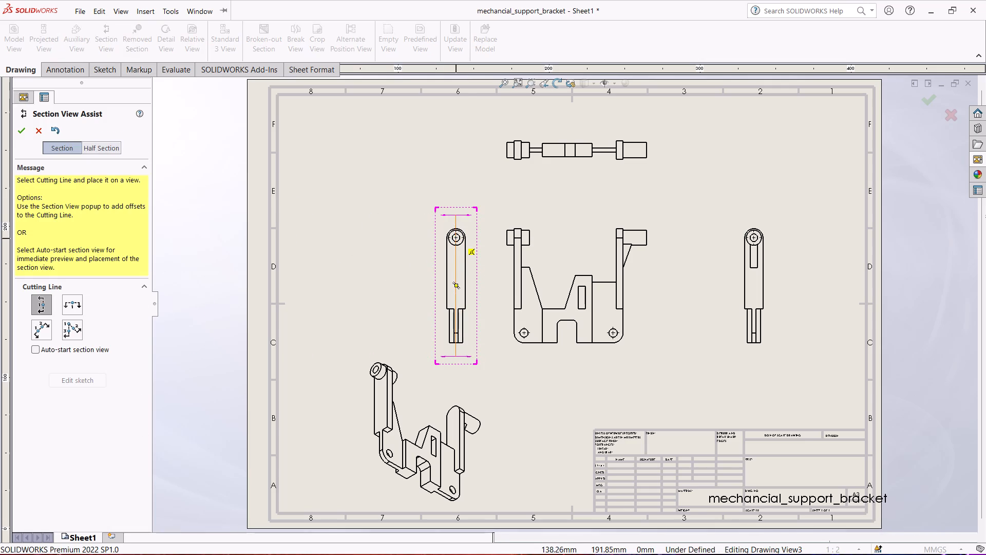
{"action": "left_click", "coordinate": [456, 238]}
{"action": "left_click", "coordinate": [533, 225]}
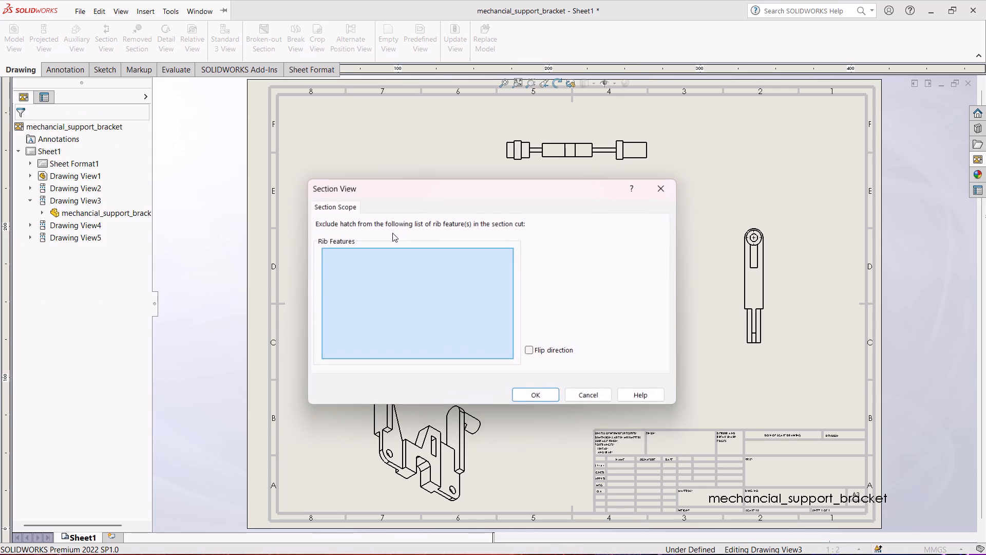
{"action": "left_click", "coordinate": [516, 392]}
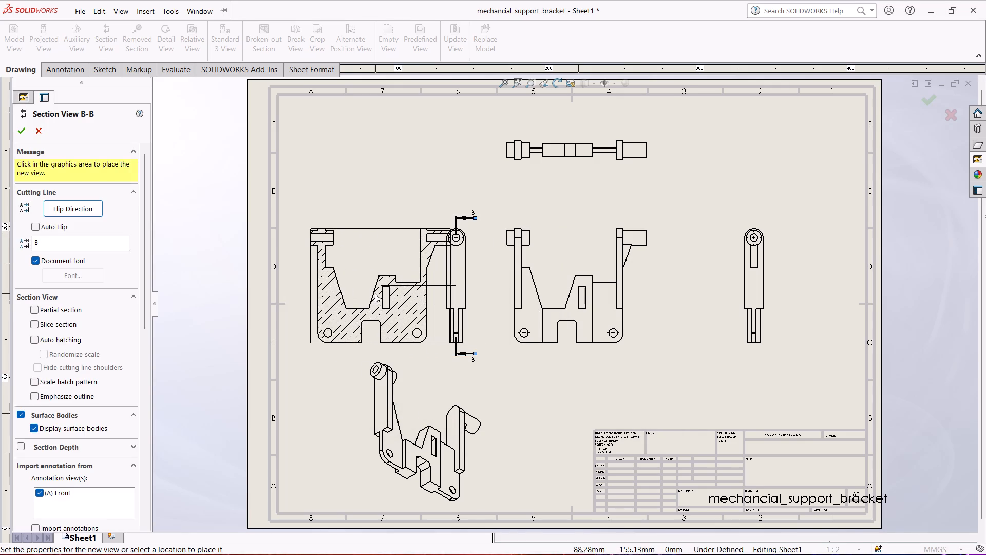
{"action": "left_click", "coordinate": [365, 292]}
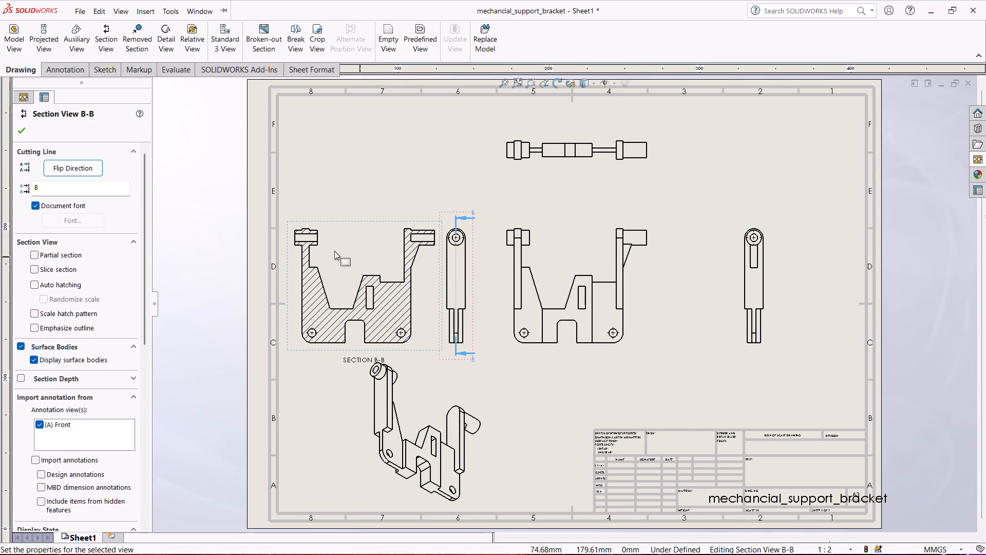
{"action": "left_click", "coordinate": [22, 127]}
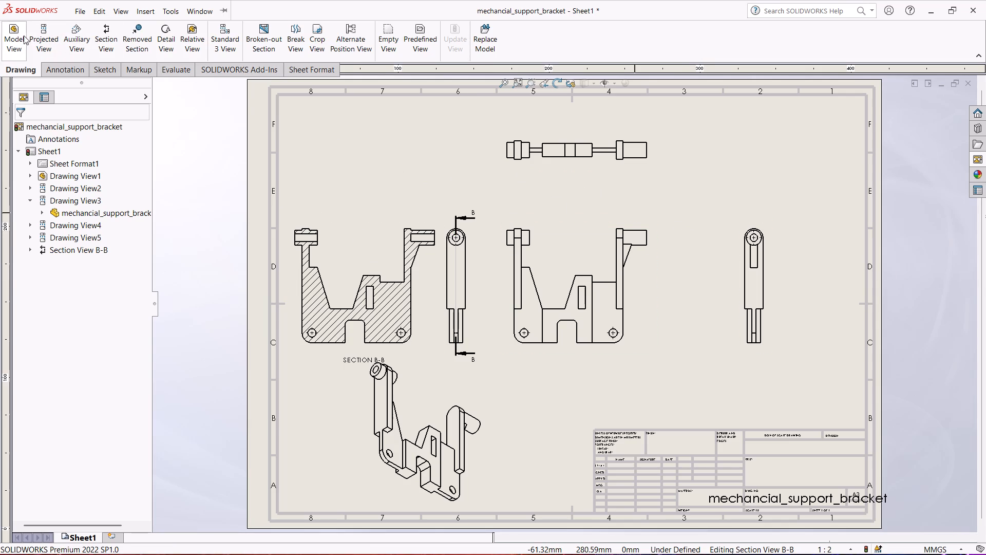
Save the drawing as mechancial_support_bracket in the mech_bracket folder, in SOLIDWORKS Drawing format.
{"action": "key", "text": "ctrl+s"}
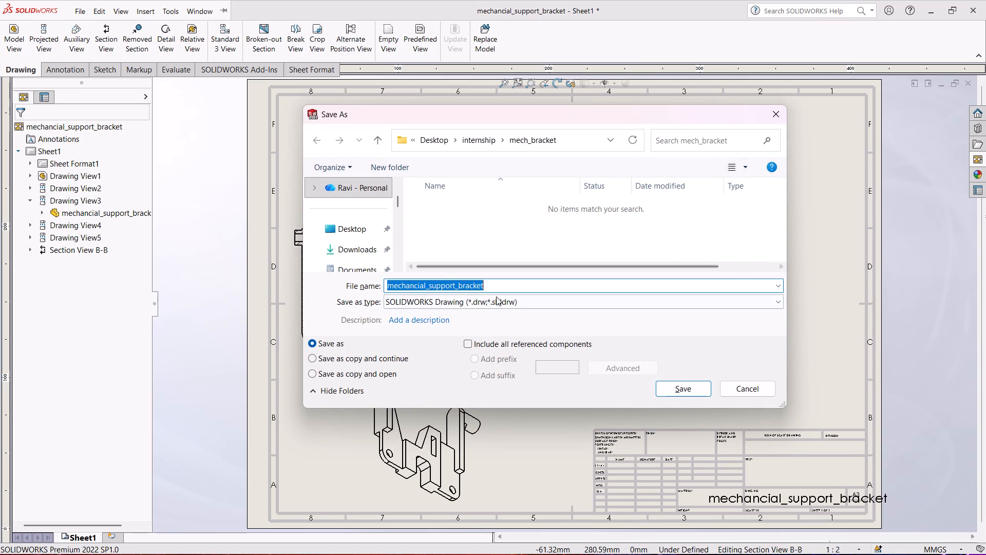
{"action": "left_click", "coordinate": [683, 387]}
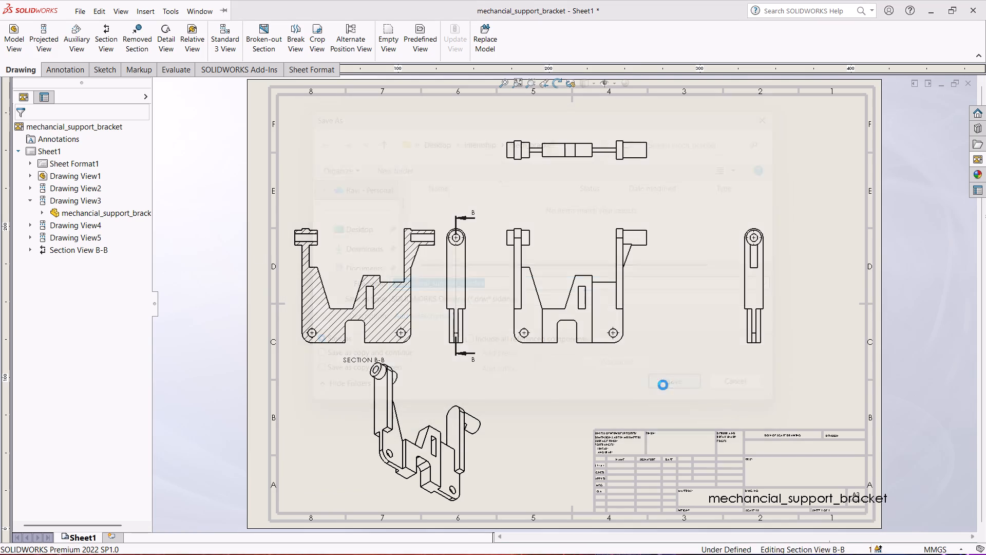